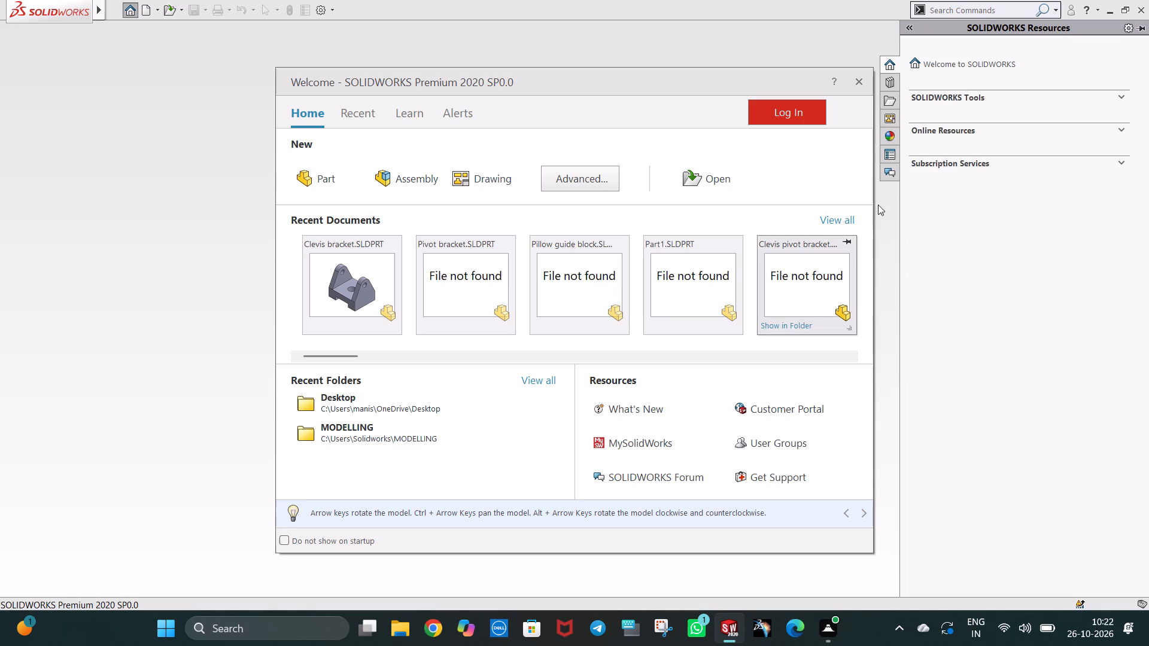
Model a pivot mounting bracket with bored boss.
Dismiss the welcome window and create a new Part document.
{"action": "left_click", "coordinate": [858, 78]}
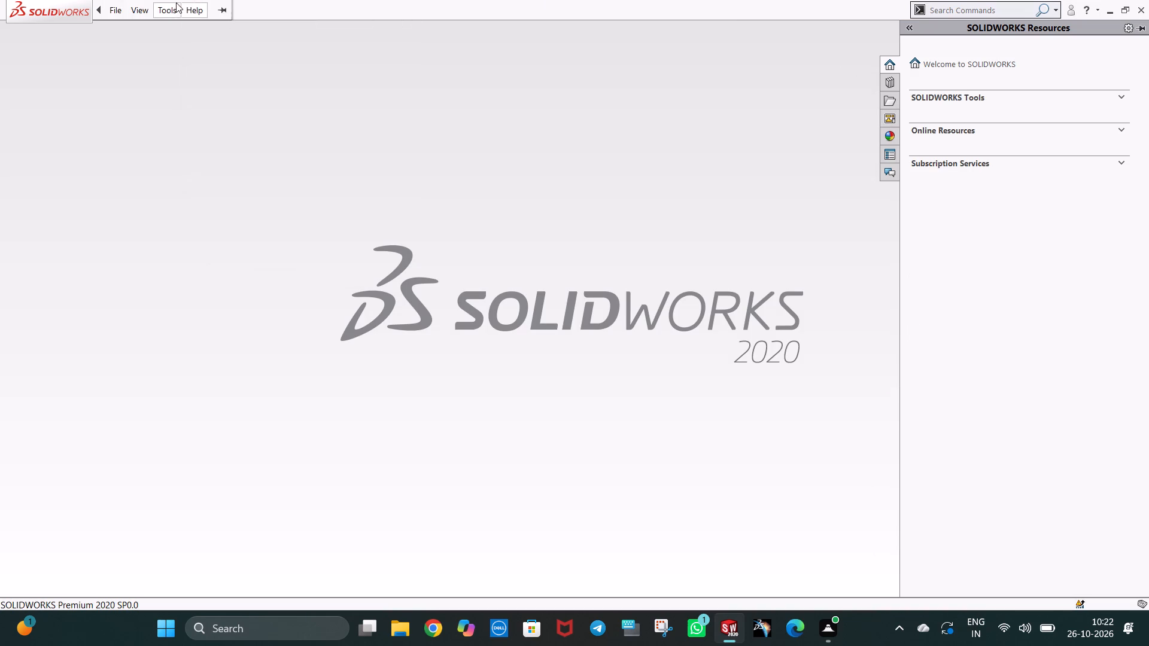
{"action": "left_click", "coordinate": [145, 13]}
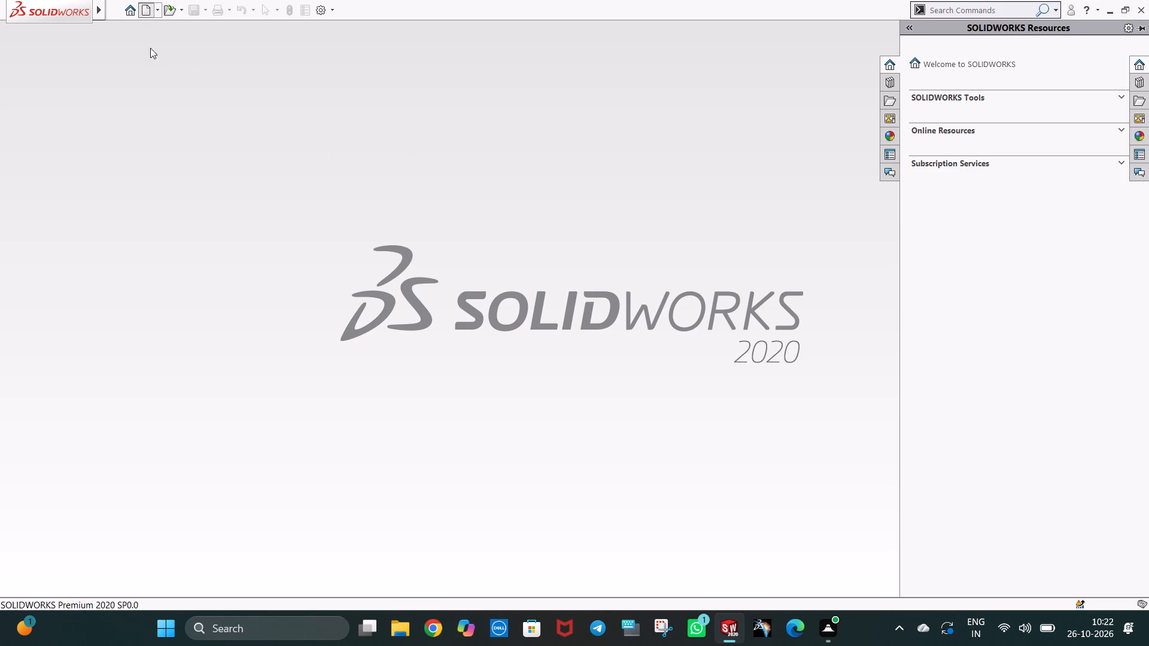
{"action": "left_click_drag", "start_coordinate": [472, 473], "coordinate": [468, 483]}
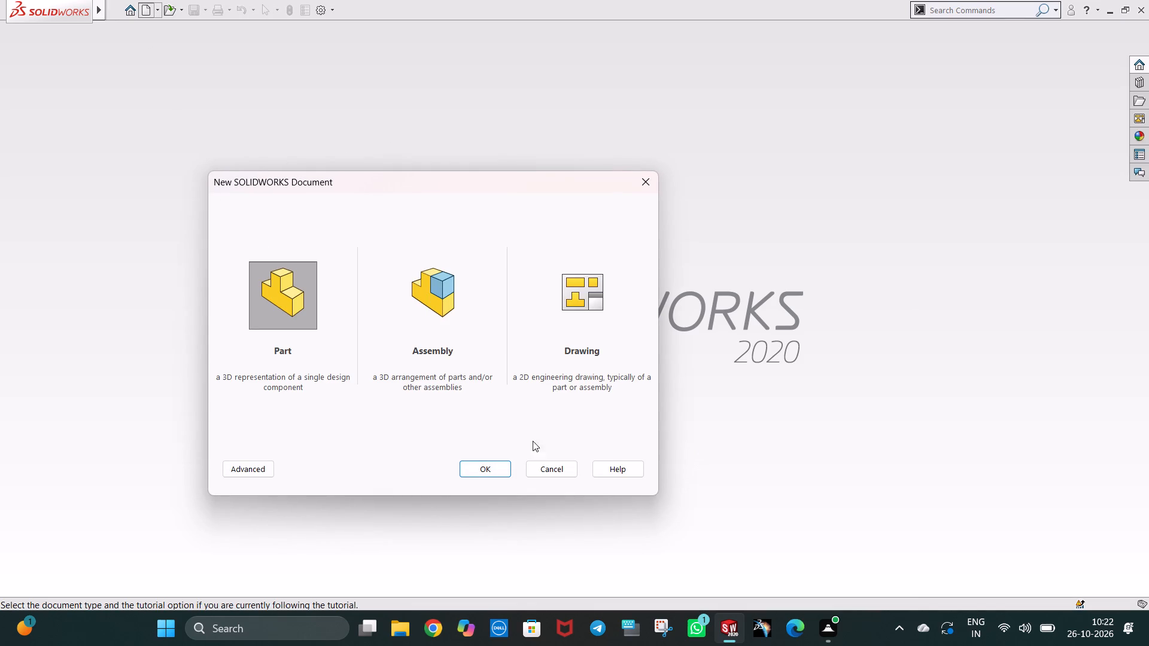
{"action": "left_click", "coordinate": [493, 470]}
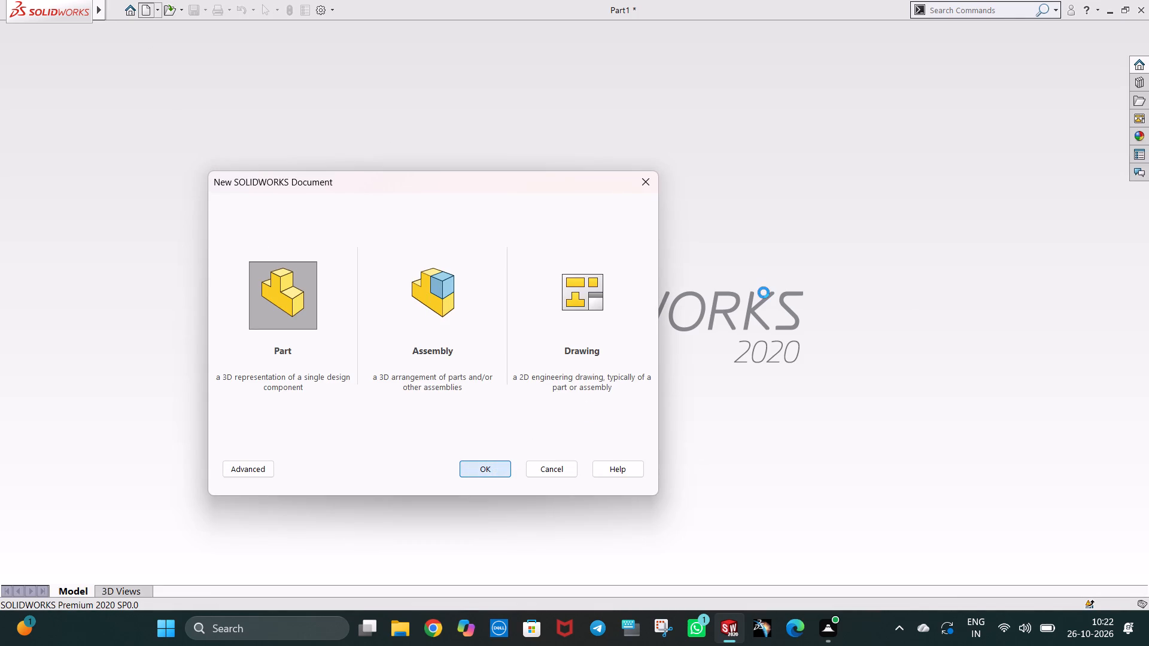
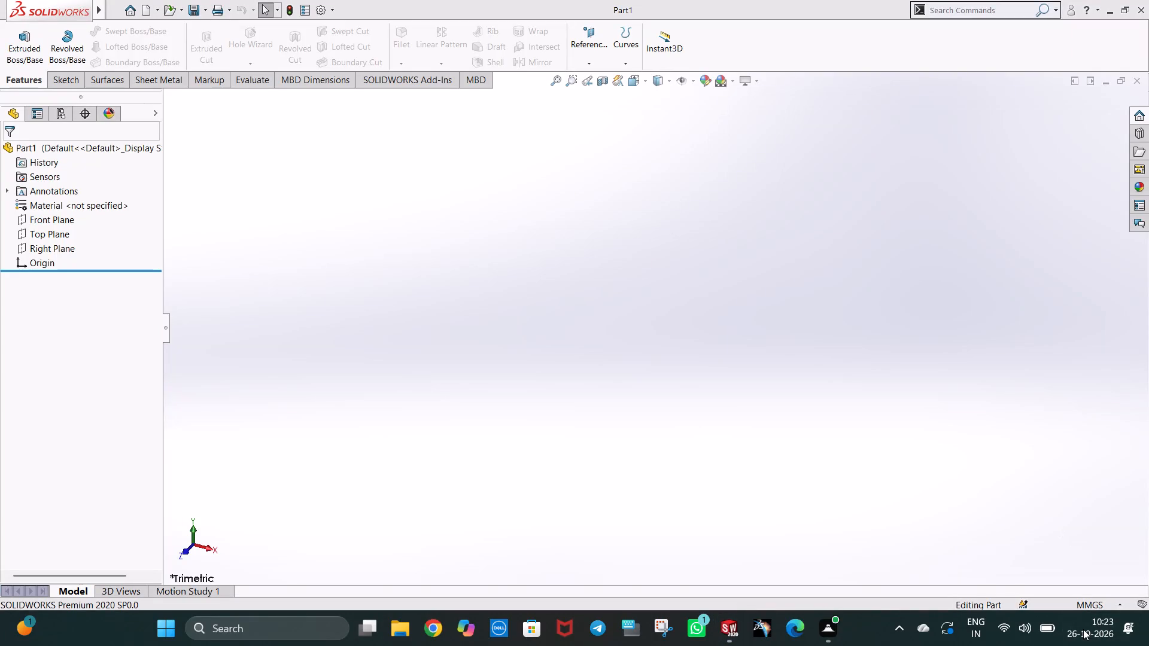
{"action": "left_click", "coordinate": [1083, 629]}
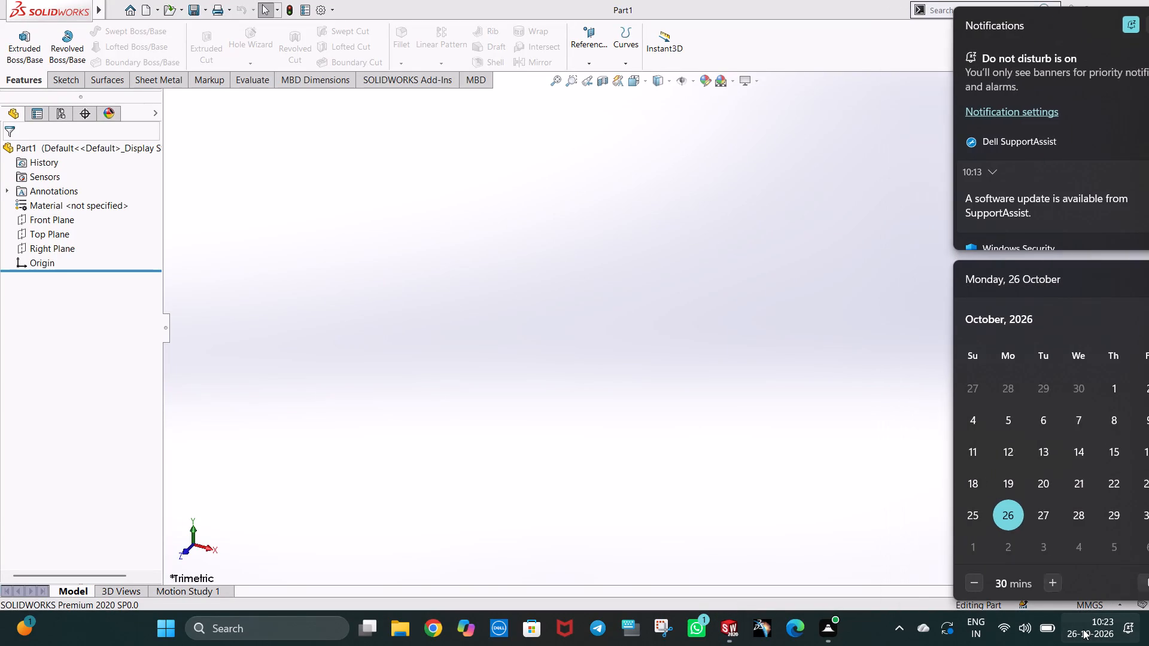
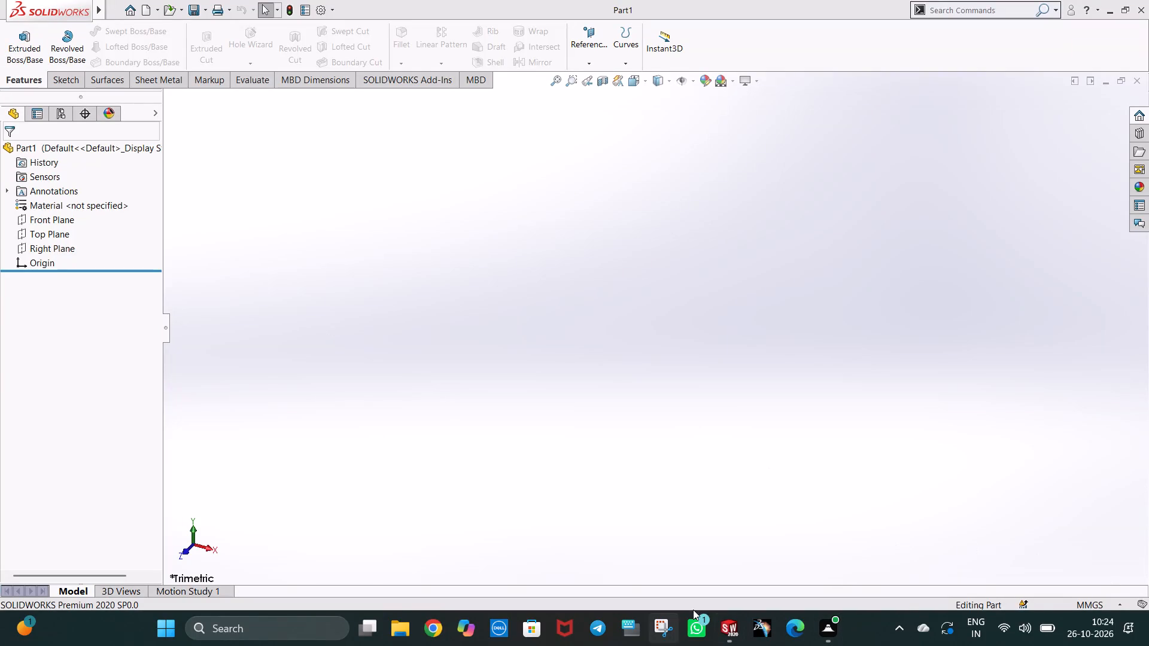
Switch to the SOLIDWORKS window with the empty Part1 document.
{"action": "left_click", "coordinate": [720, 633]}
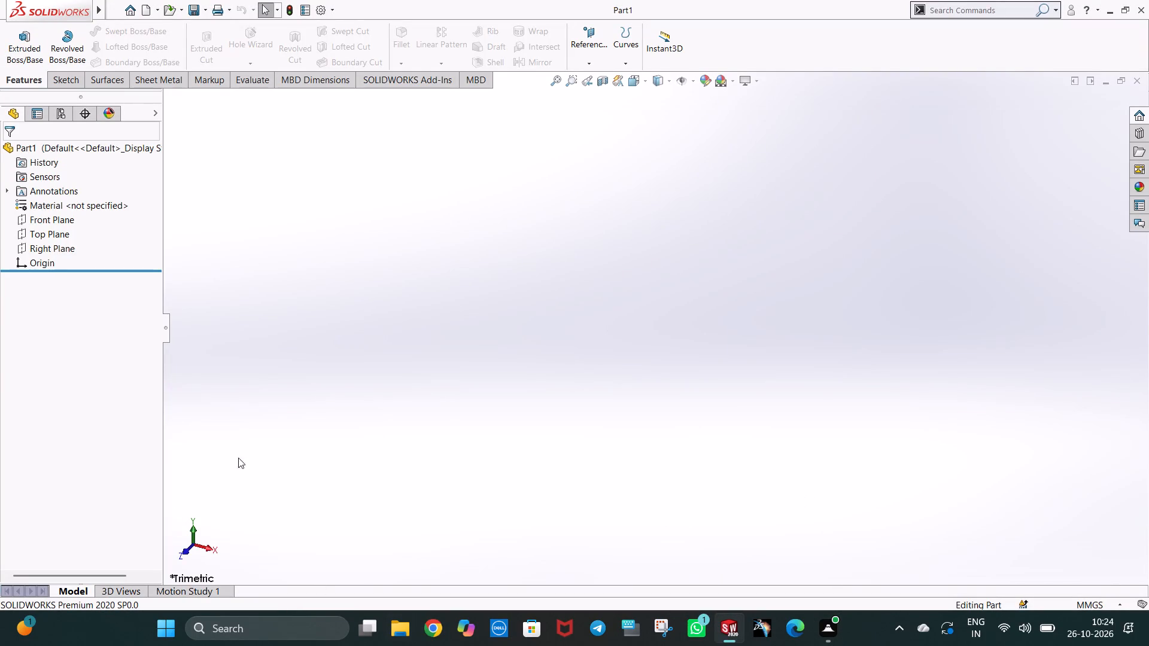
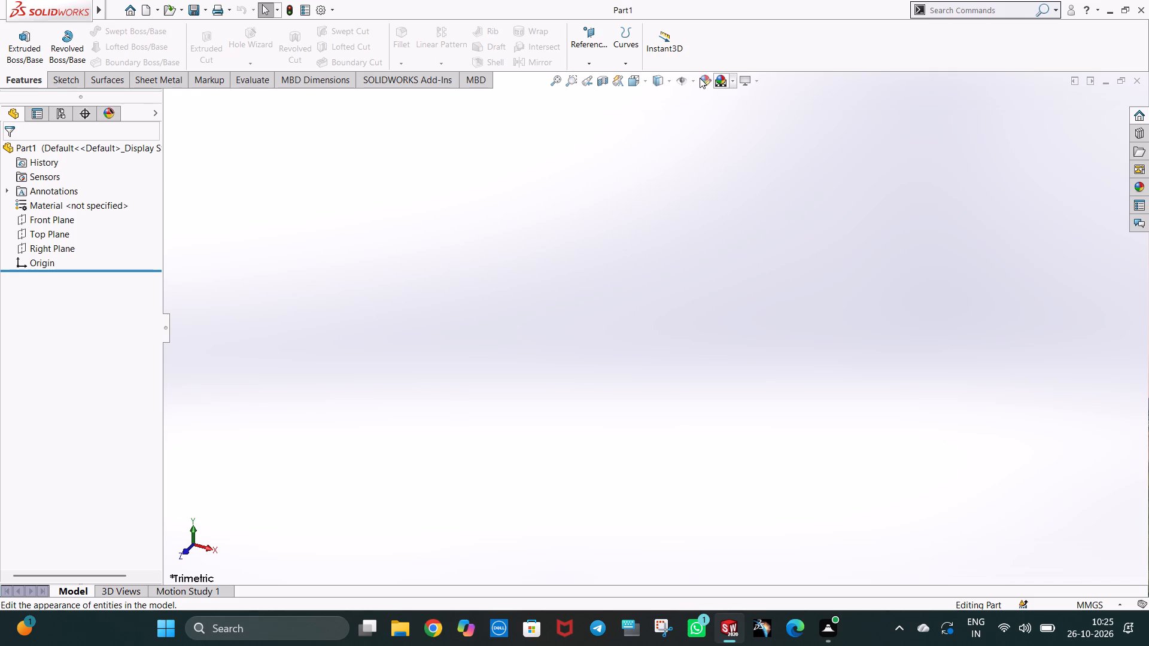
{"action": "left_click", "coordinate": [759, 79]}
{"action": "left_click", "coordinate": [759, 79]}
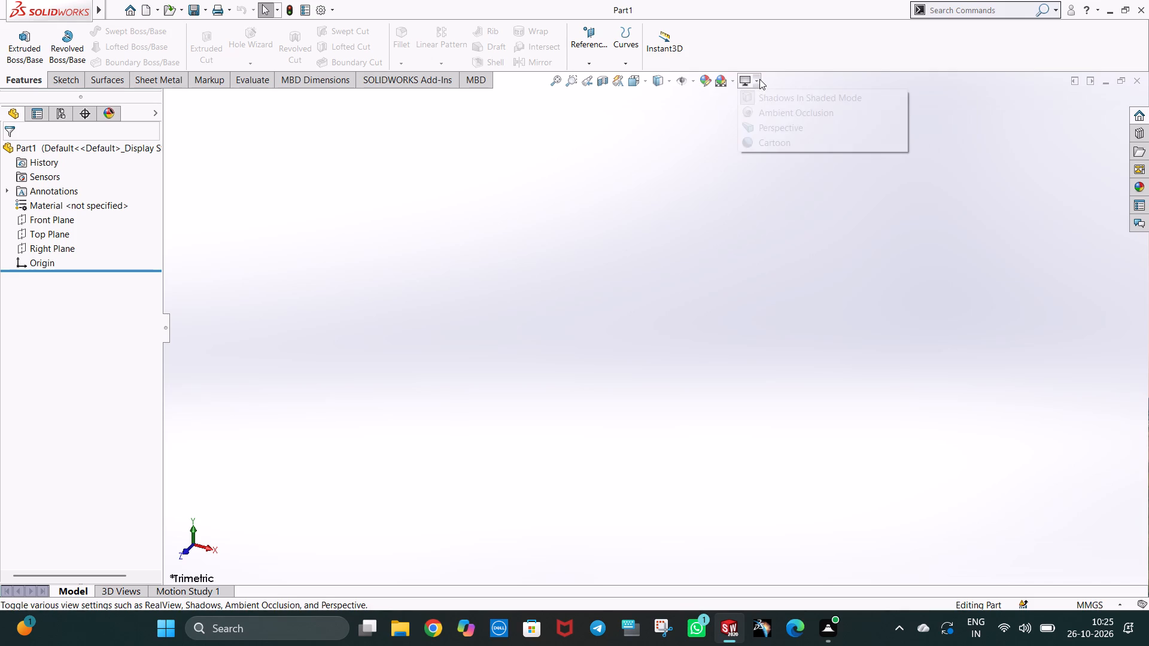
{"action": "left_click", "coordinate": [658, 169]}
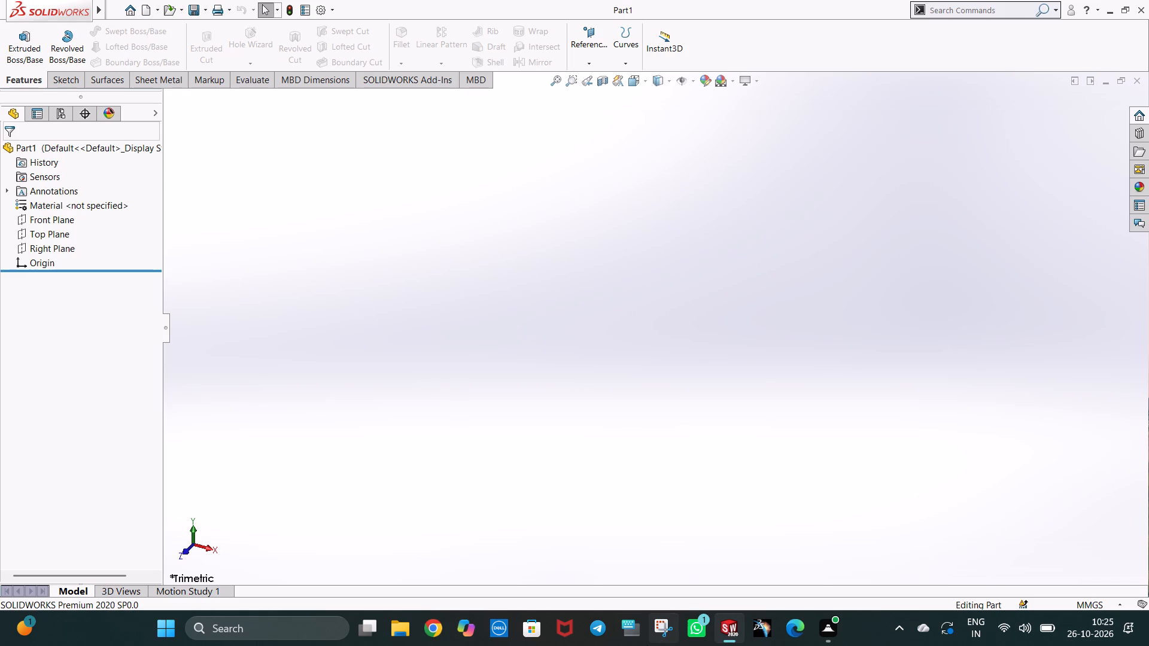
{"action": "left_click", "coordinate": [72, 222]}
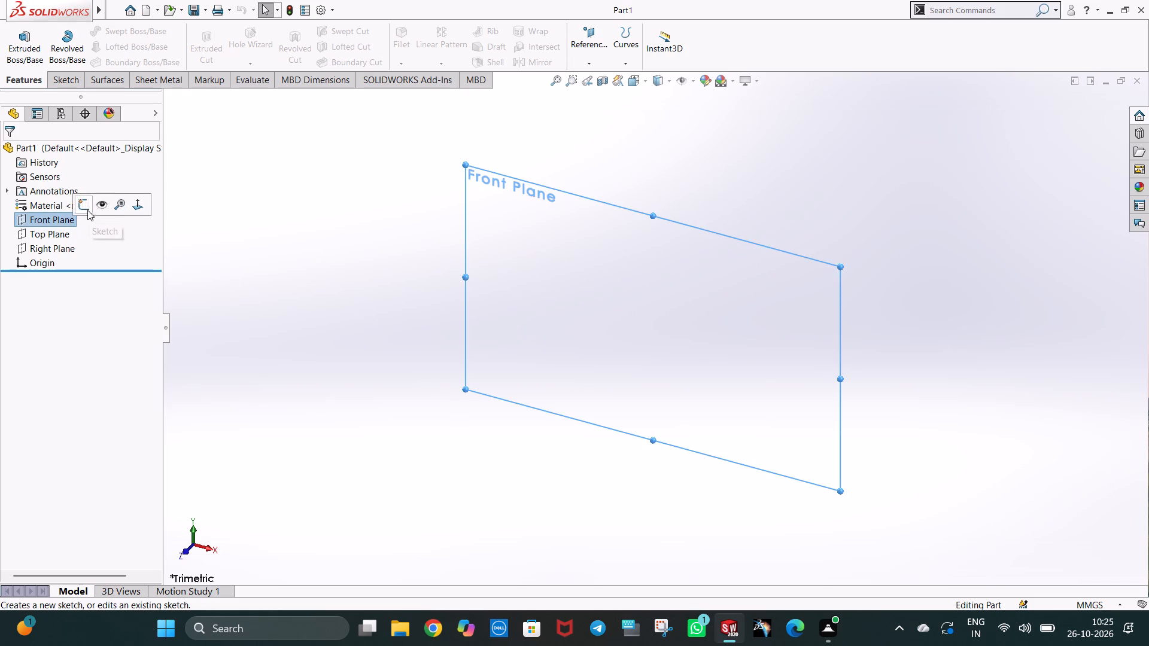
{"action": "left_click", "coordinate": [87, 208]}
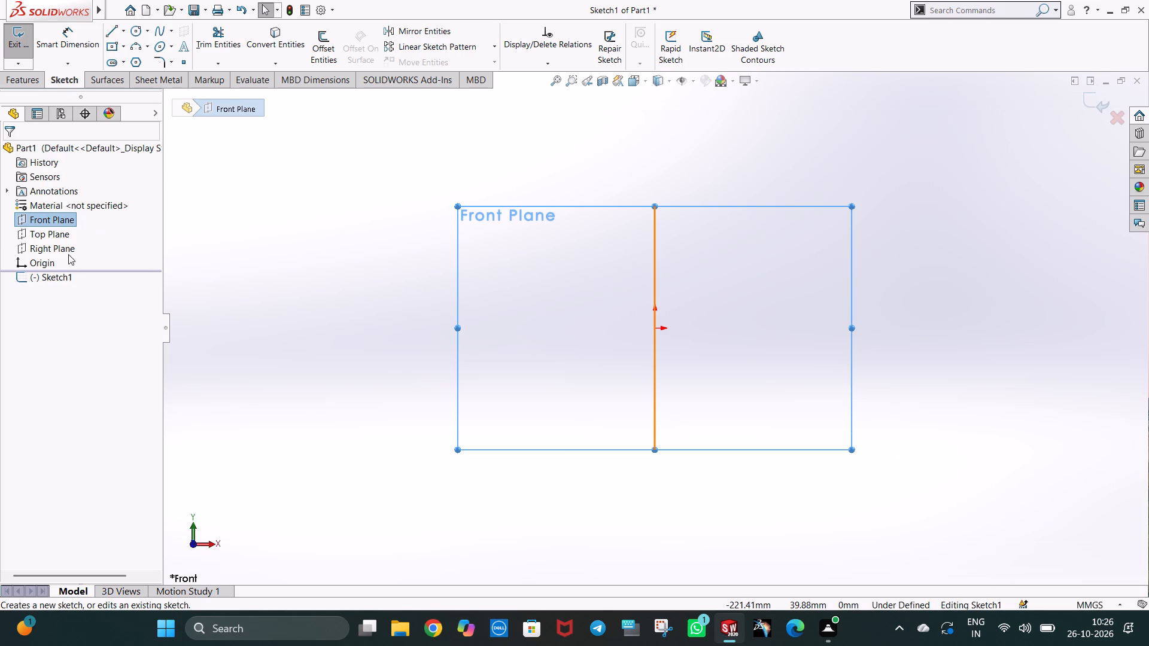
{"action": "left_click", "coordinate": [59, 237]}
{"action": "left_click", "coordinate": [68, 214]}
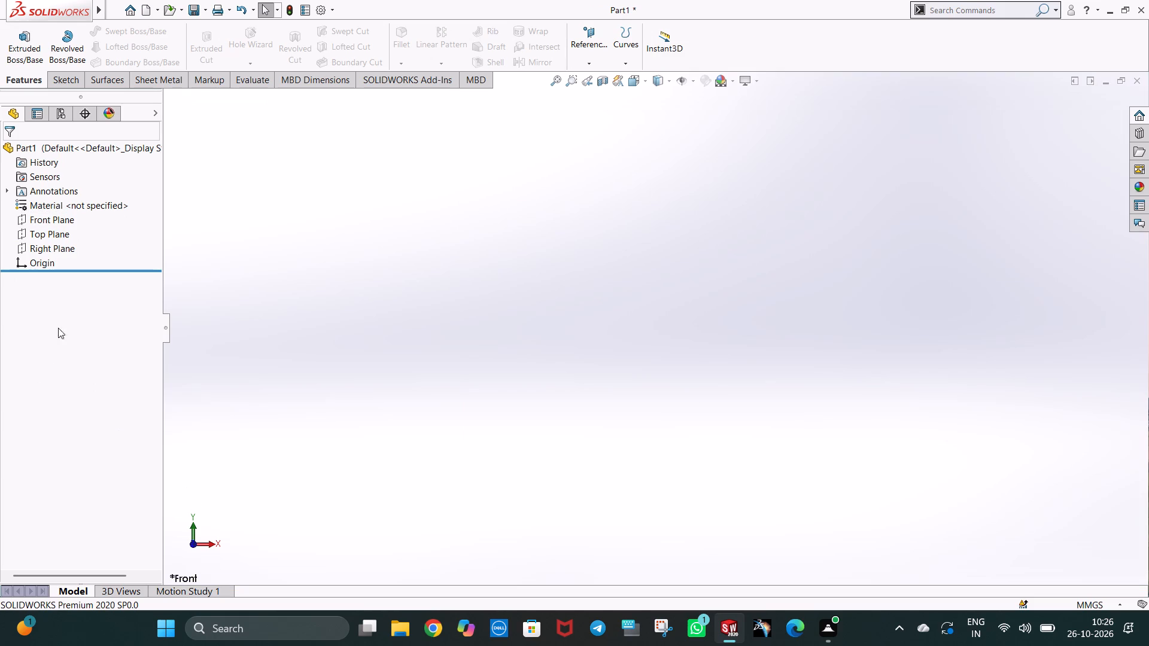
Start a sketch on the Top Plane and draw a 35 mm horizontal line from the origin along positive X.
{"action": "left_click", "coordinate": [35, 234]}
{"action": "left_click", "coordinate": [47, 217]}
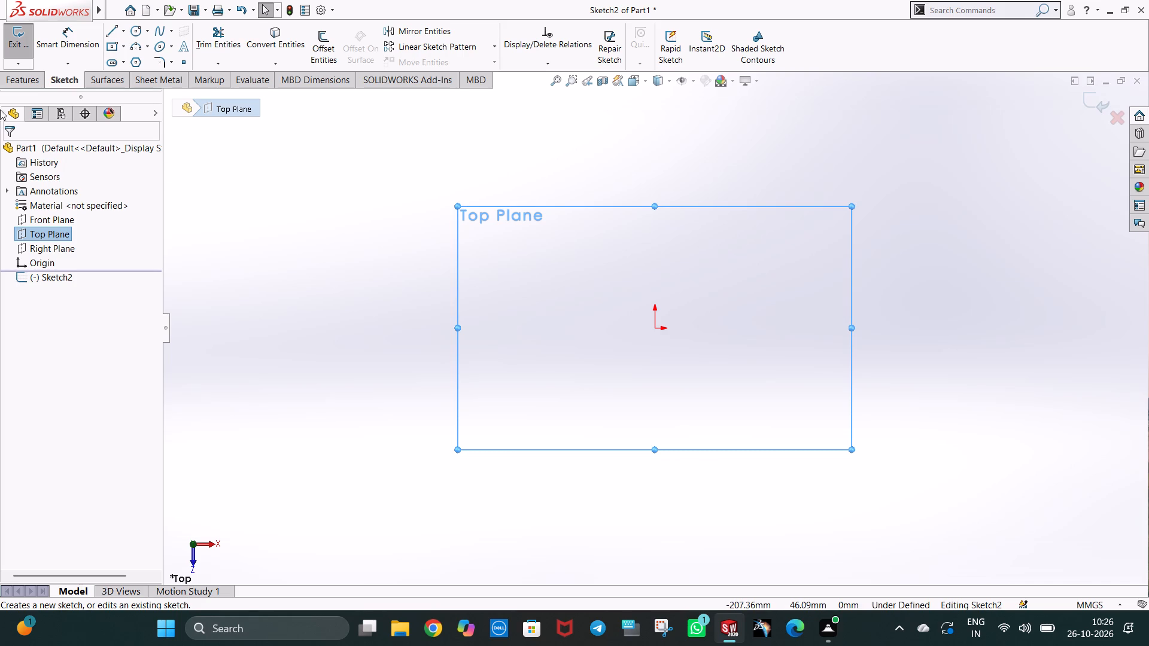
{"action": "left_click", "coordinate": [110, 33]}
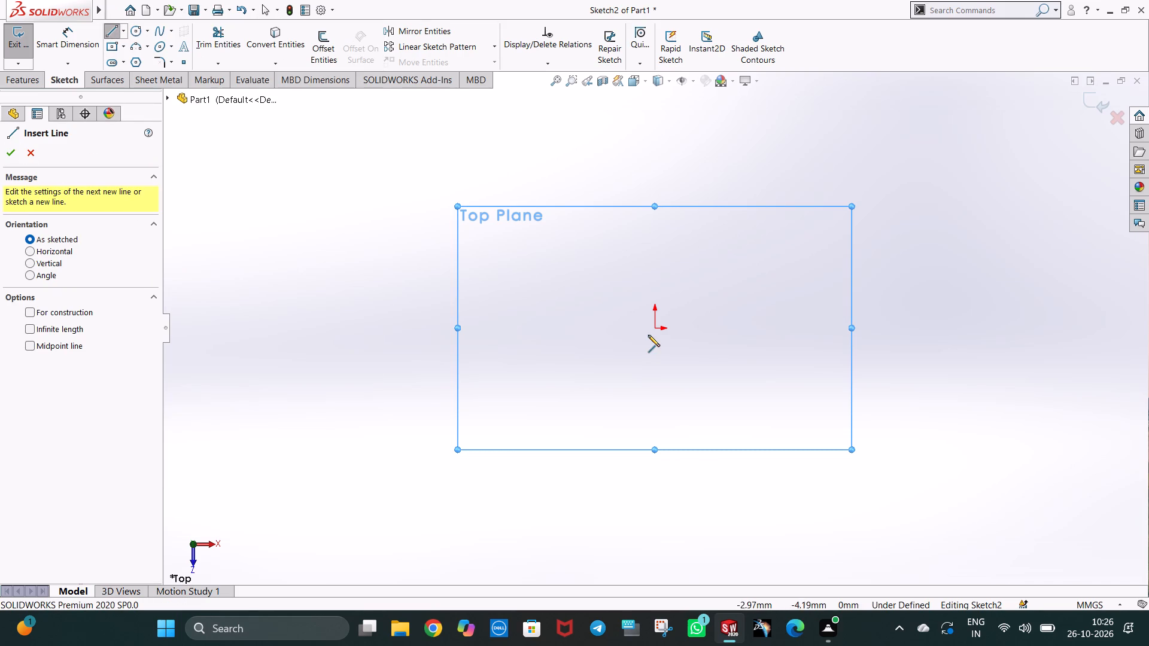
{"action": "left_click", "coordinate": [653, 328]}
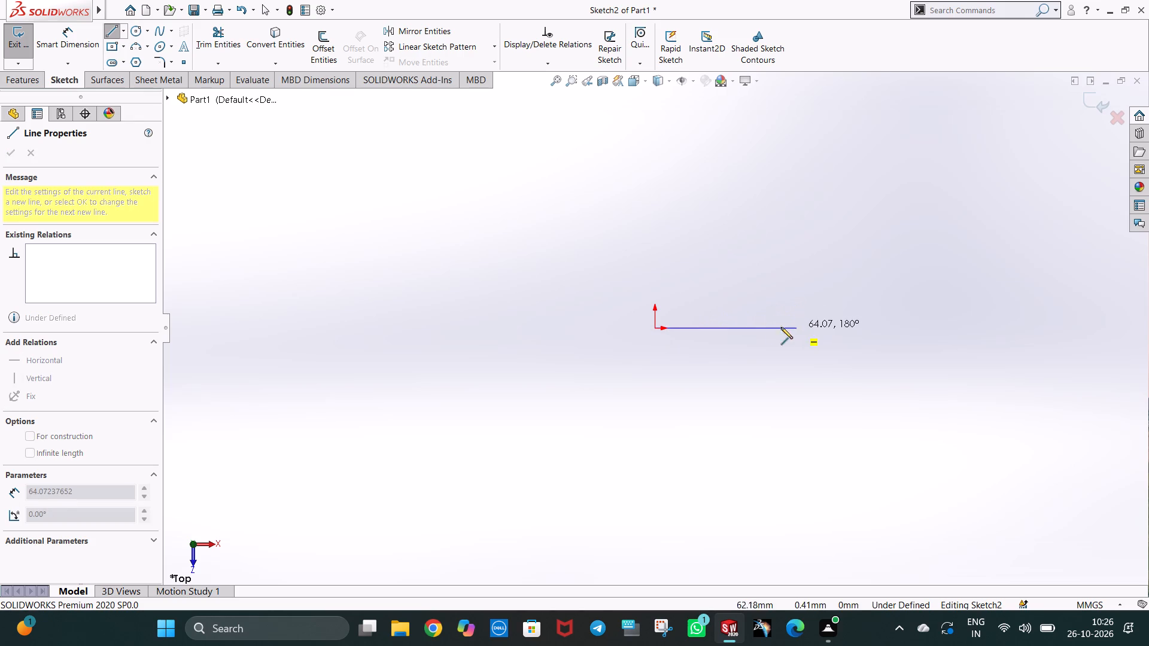
{"action": "left_click", "coordinate": [746, 328]}
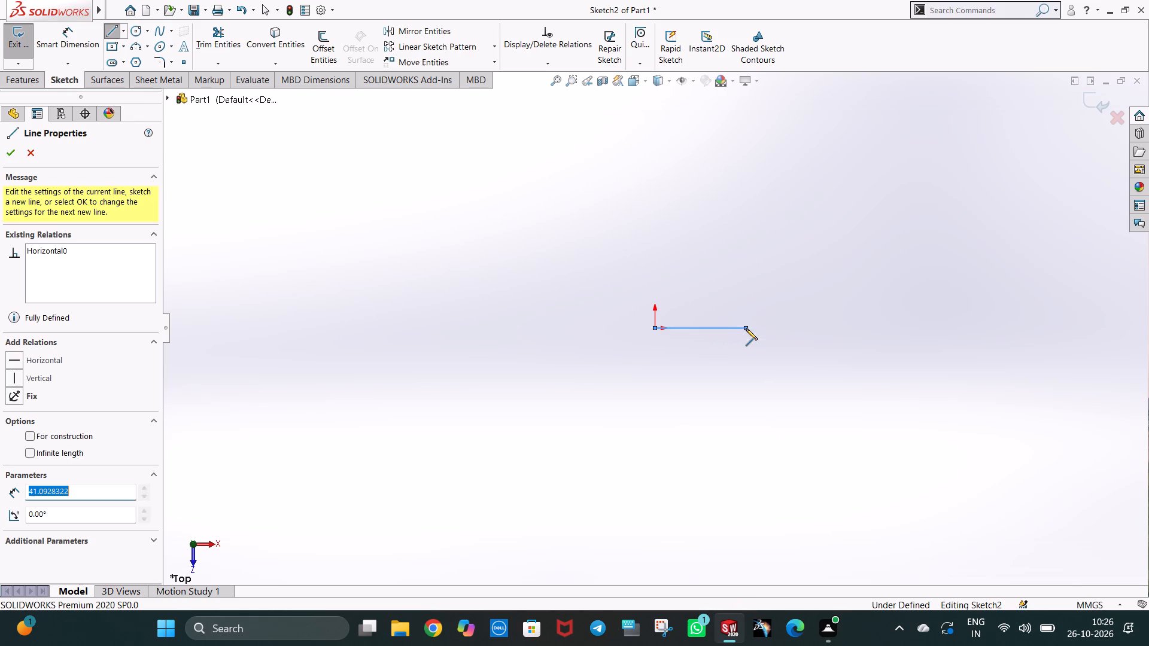
{"action": "type", "text": "35"}
{"action": "key", "text": "Return"}
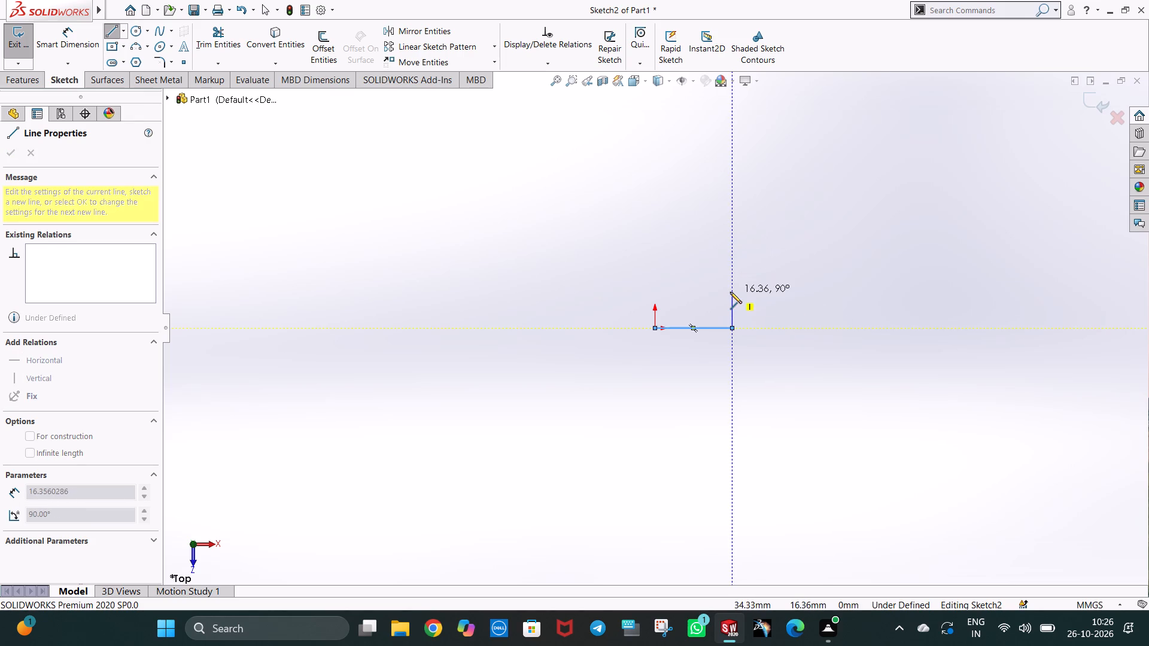
Draw a 25 mm vertical line upward from the free end of the horizontal line.
{"action": "left_click", "coordinate": [729, 275]}
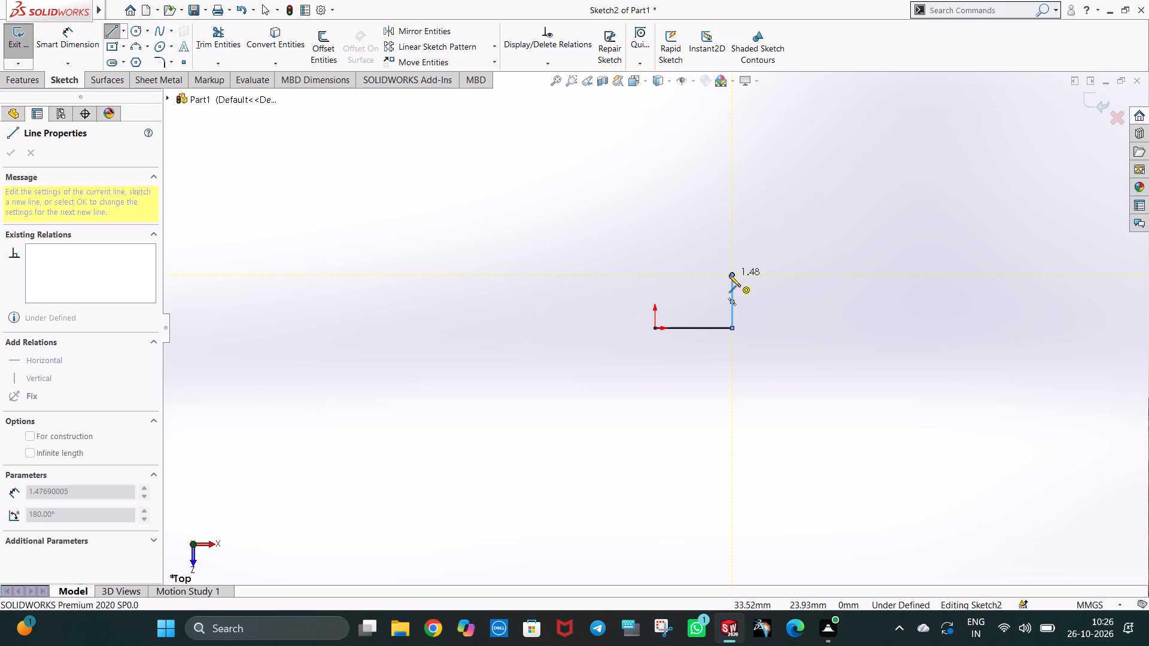
{"action": "key", "text": "Escape"}
{"action": "left_click", "coordinate": [729, 287]}
{"action": "type", "text": "25"}
{"action": "key", "text": "Return"}
{"action": "key", "text": "Escape"}
{"action": "left_click", "coordinate": [756, 321]}
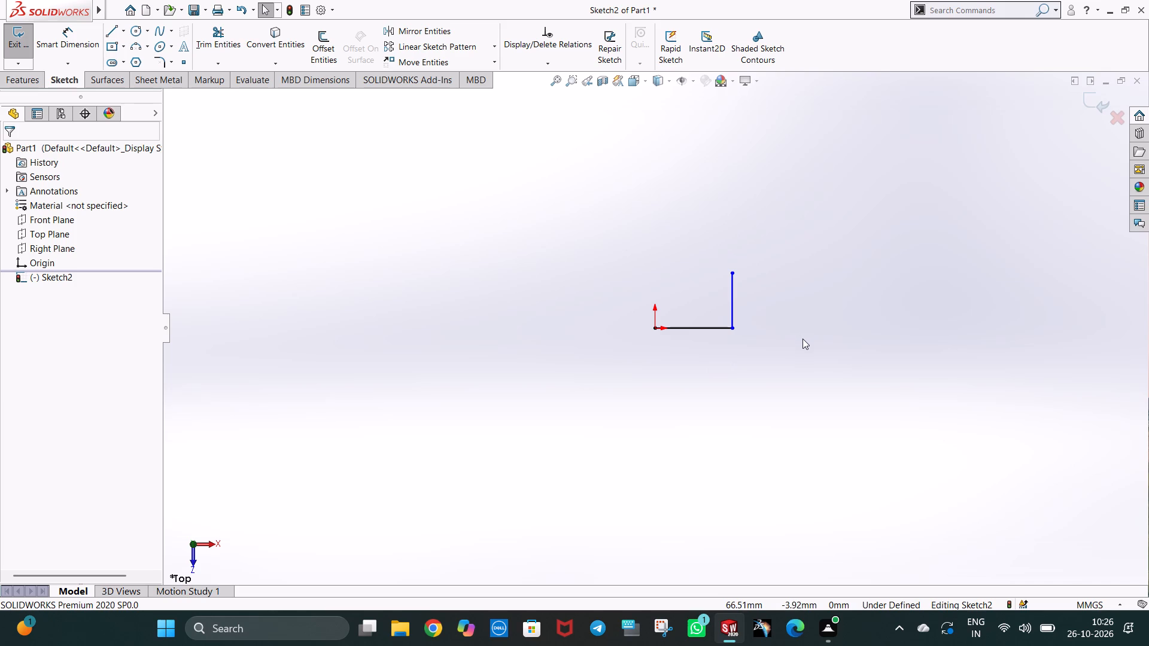
Draw a circle of 5 mm radius centred on the upper end of the vertical line.
{"action": "left_click", "coordinate": [135, 29]}
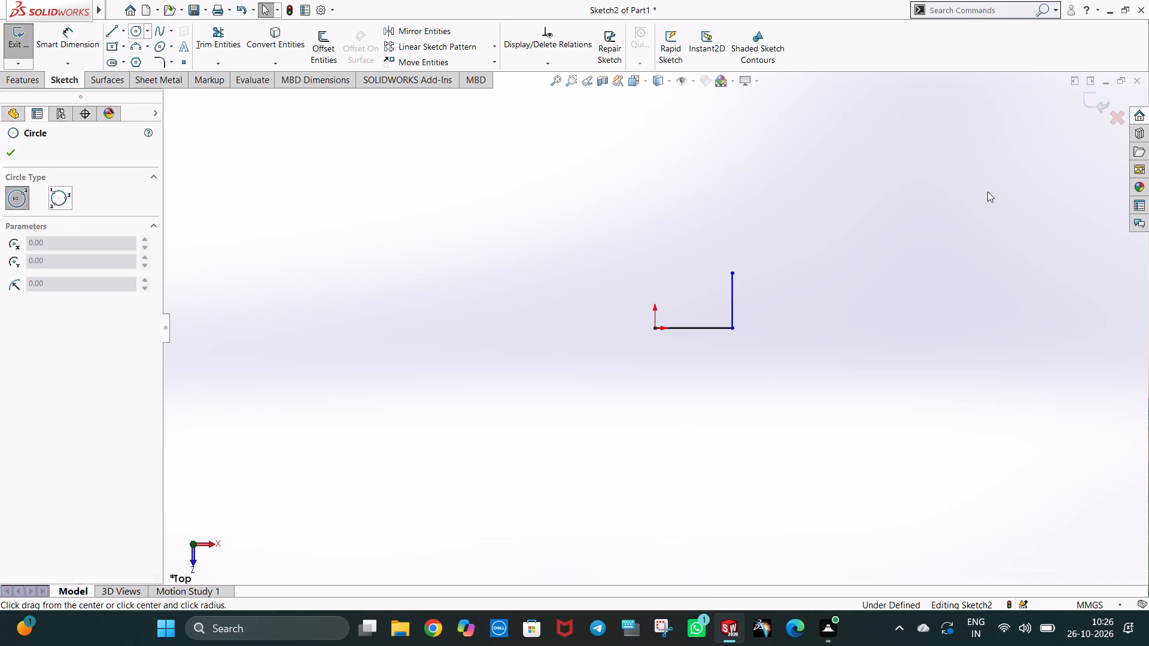
{"action": "left_click", "coordinate": [735, 275]}
{"action": "left_click", "coordinate": [747, 288]}
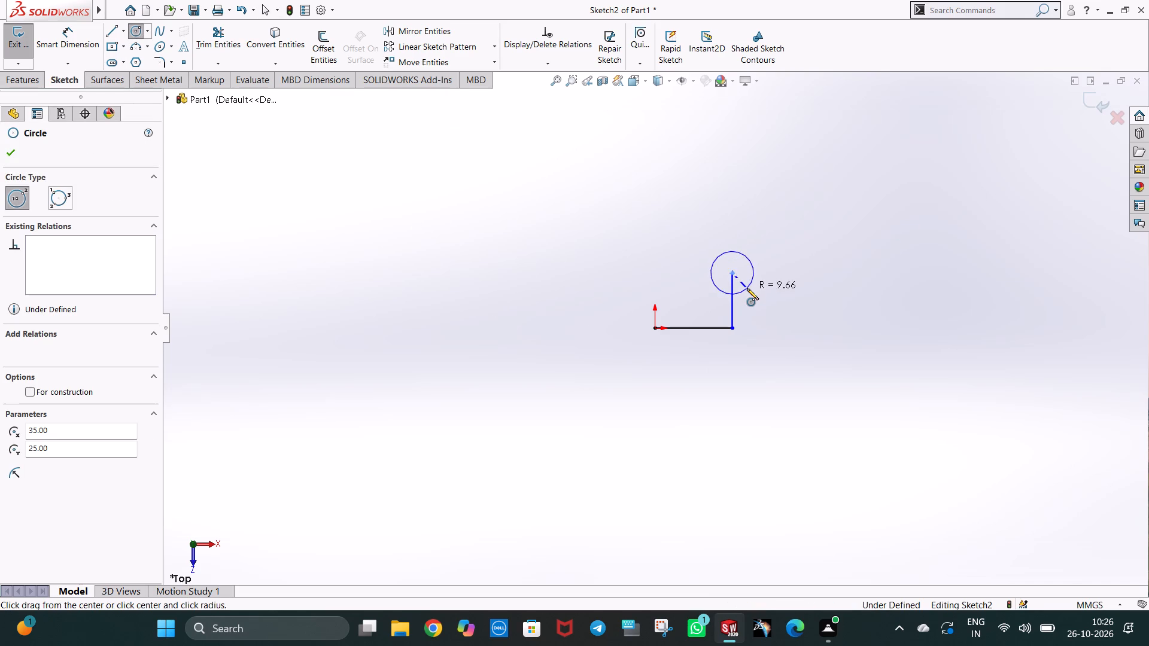
{"action": "key", "text": "5"}
{"action": "key", "text": "Return"}
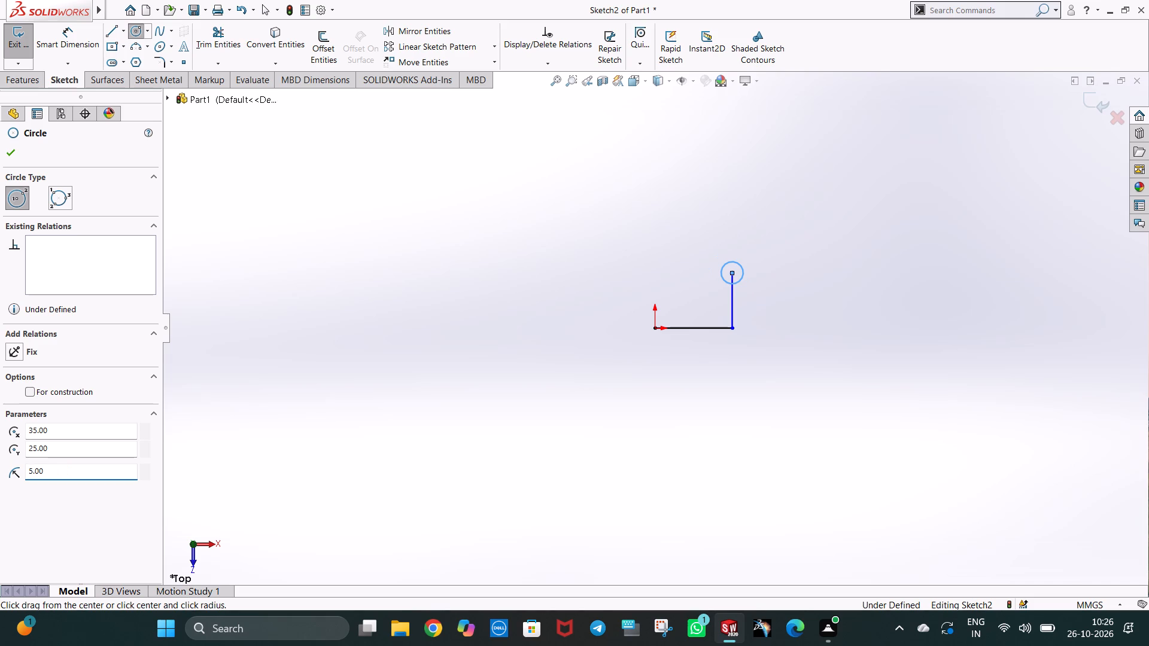
{"action": "key", "text": "Escape"}
{"action": "scroll", "coordinate": [718, 287], "scroll_direction": "down", "scroll_amount": 3}
{"action": "key", "text": "Escape"}
Draw a near-vertical centerline about 34 mm long upward from the origin.
{"action": "scroll", "coordinate": [720, 292], "scroll_direction": "down", "scroll_amount": 2}
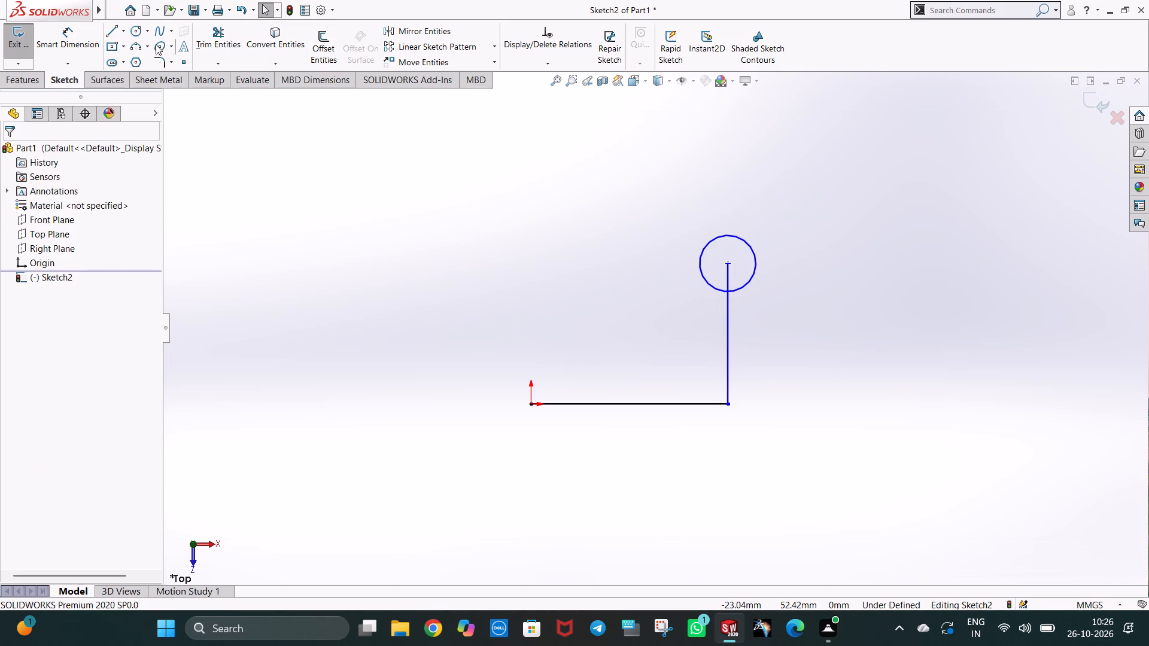
{"action": "left_click", "coordinate": [123, 31]}
{"action": "left_click", "coordinate": [145, 65]}
{"action": "left_click", "coordinate": [531, 404]}
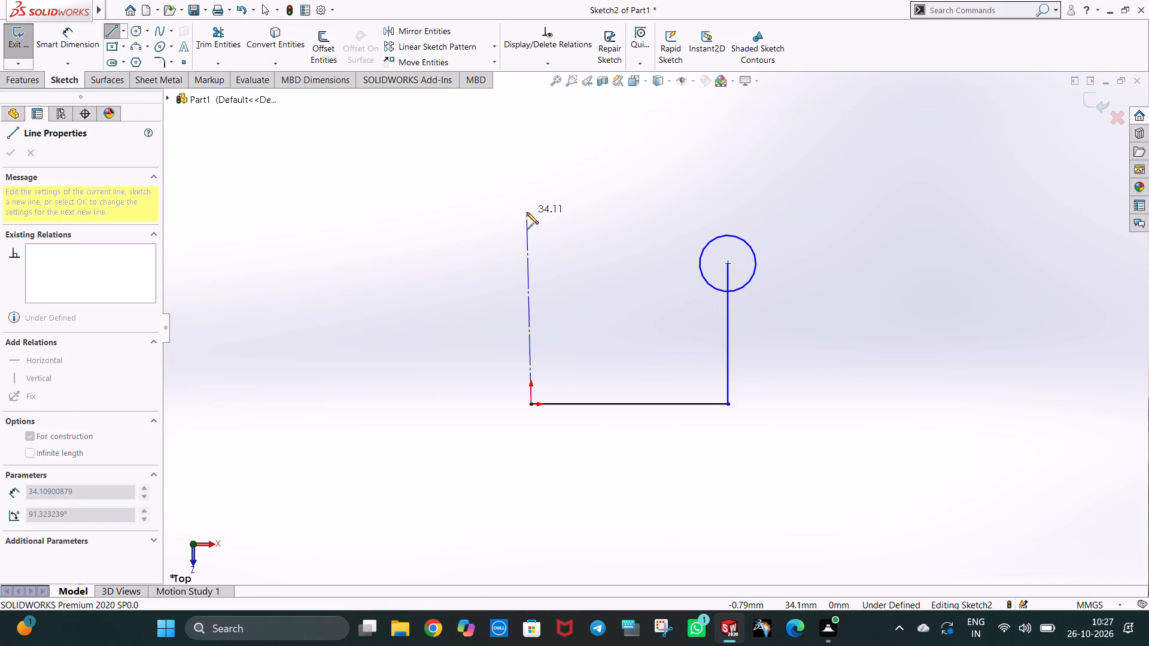
{"action": "left_click", "coordinate": [527, 212]}
{"action": "key", "text": "Escape"}
Mirror the 5 mm radius circle about the centerline, keeping the original.
{"action": "left_click", "coordinate": [451, 30]}
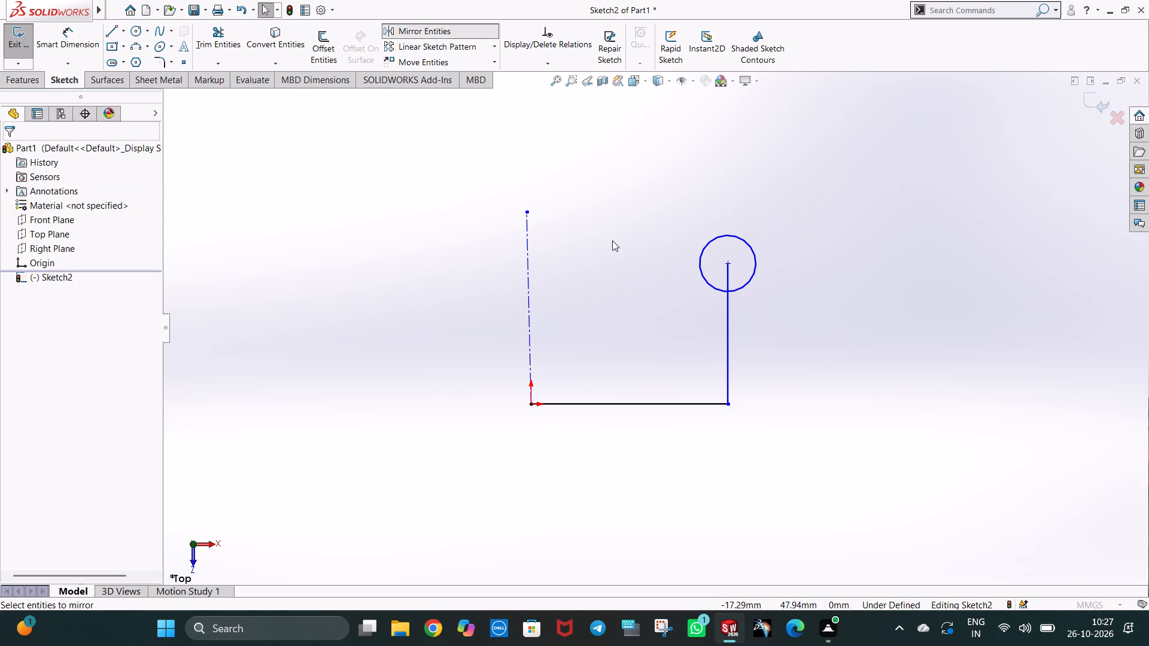
{"action": "left_click", "coordinate": [703, 247]}
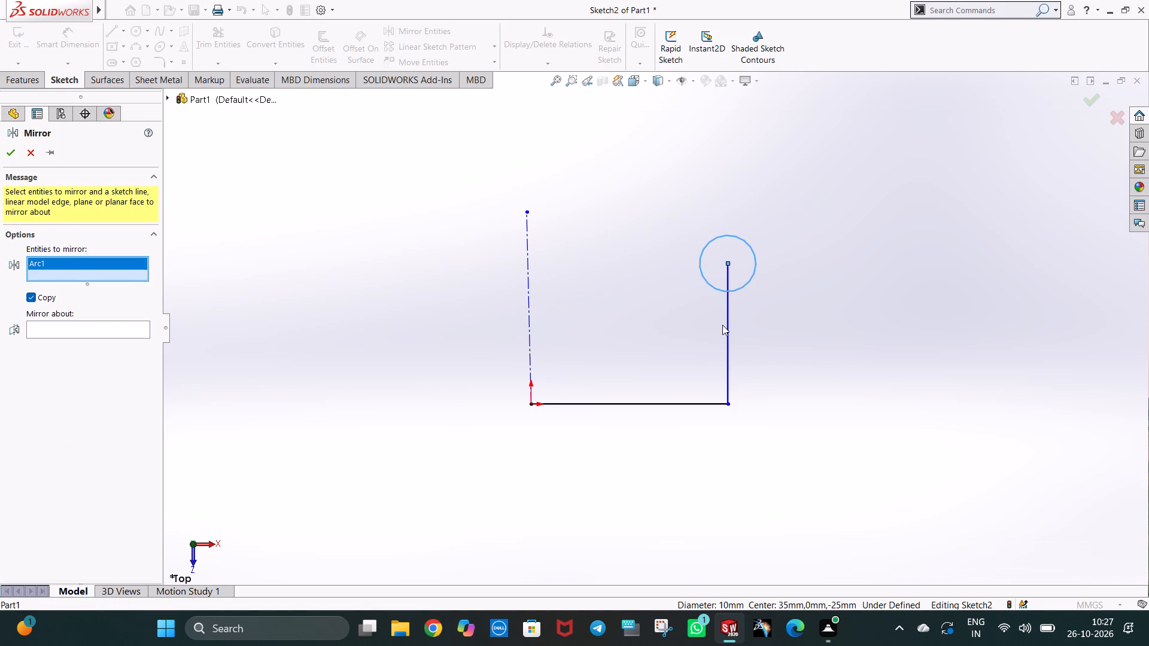
{"action": "left_click", "coordinate": [86, 327]}
{"action": "left_click", "coordinate": [529, 274]}
{"action": "right_click", "coordinate": [529, 274]}
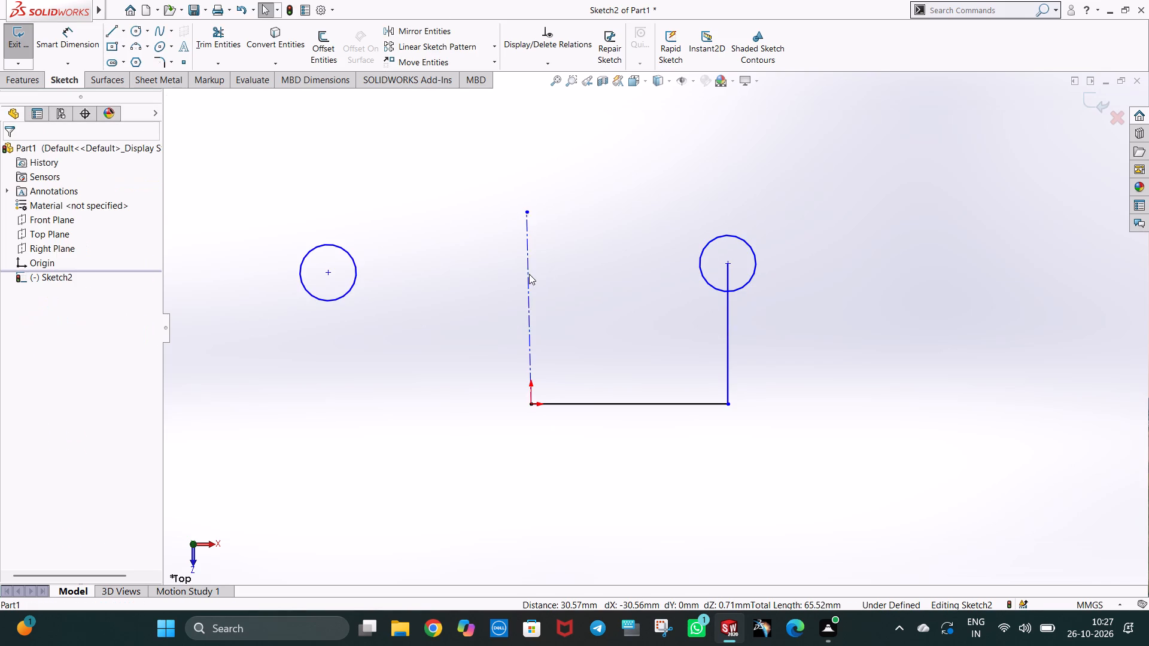
Draw a second circle concentric with the original circle at the vertical line's end and set its radius to 1 mm.
{"action": "left_click", "coordinate": [133, 32]}
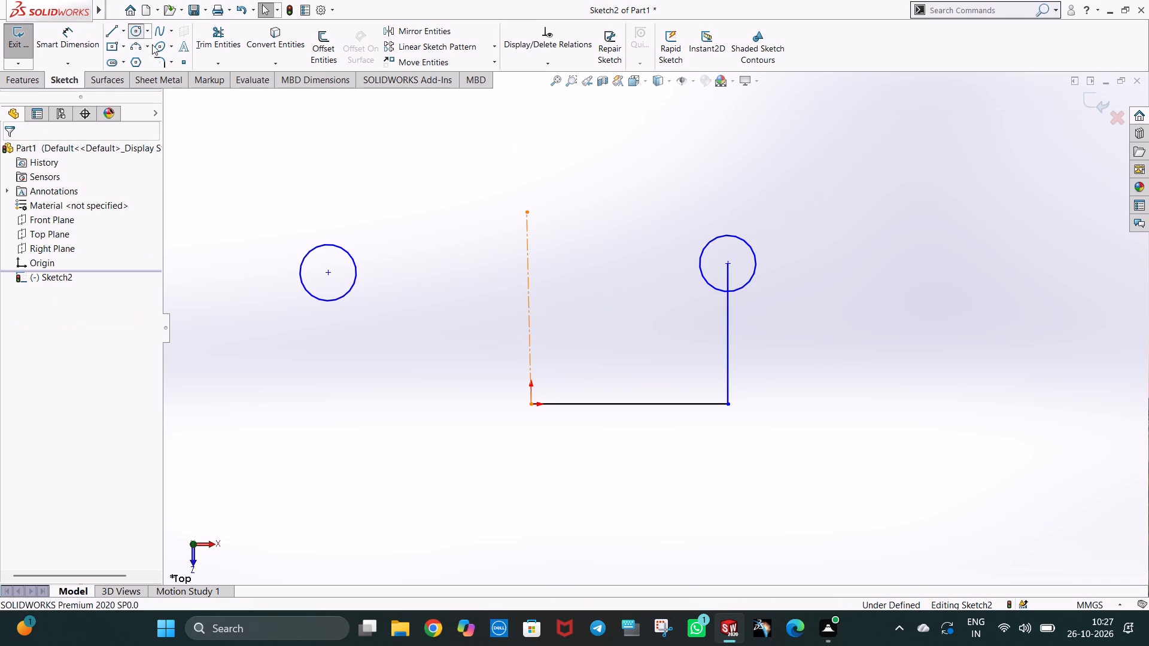
{"action": "left_click", "coordinate": [728, 261]}
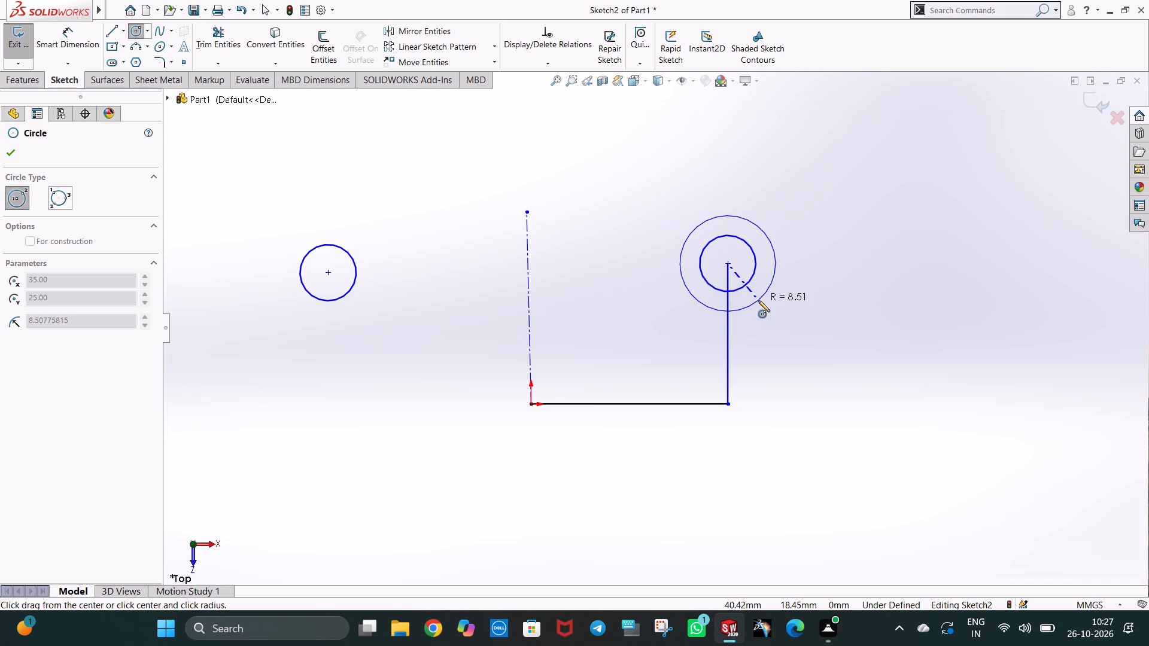
{"action": "left_click", "coordinate": [758, 300]}
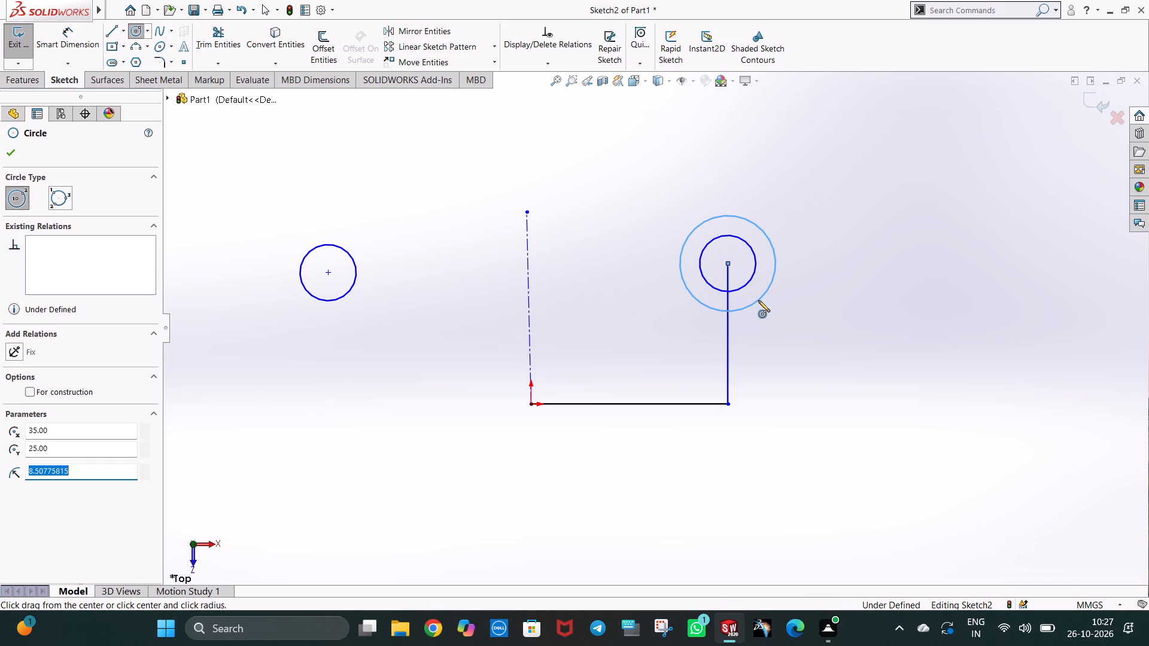
{"action": "key", "text": "1"}
{"action": "key", "text": "Return"}
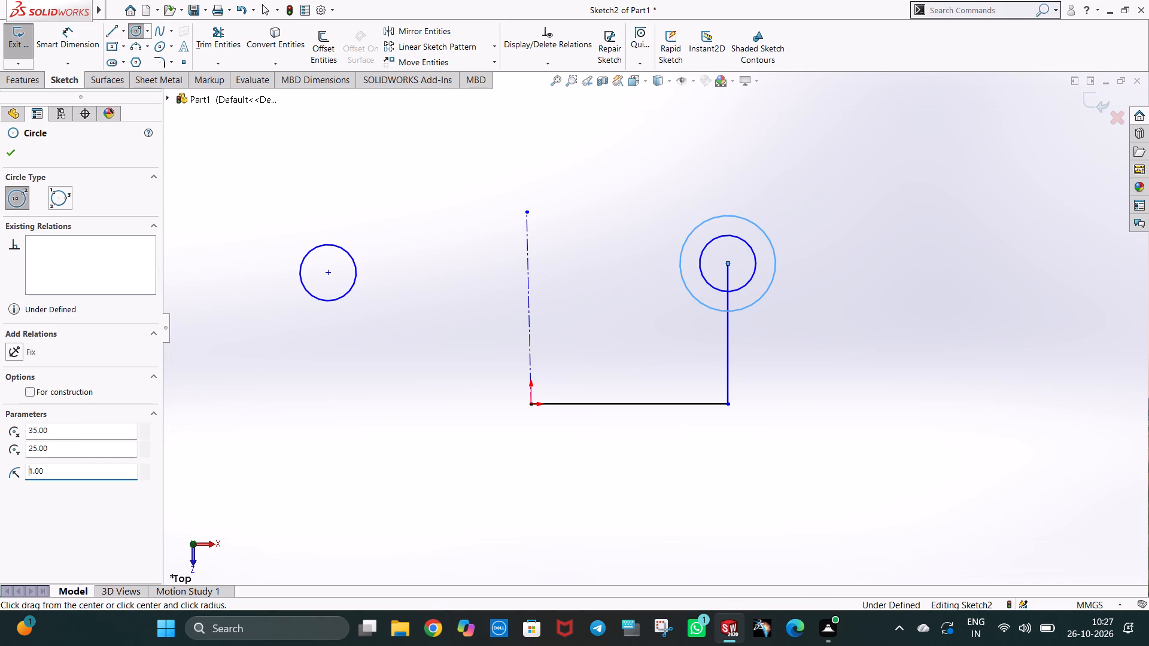
{"action": "key", "text": "Escape"}
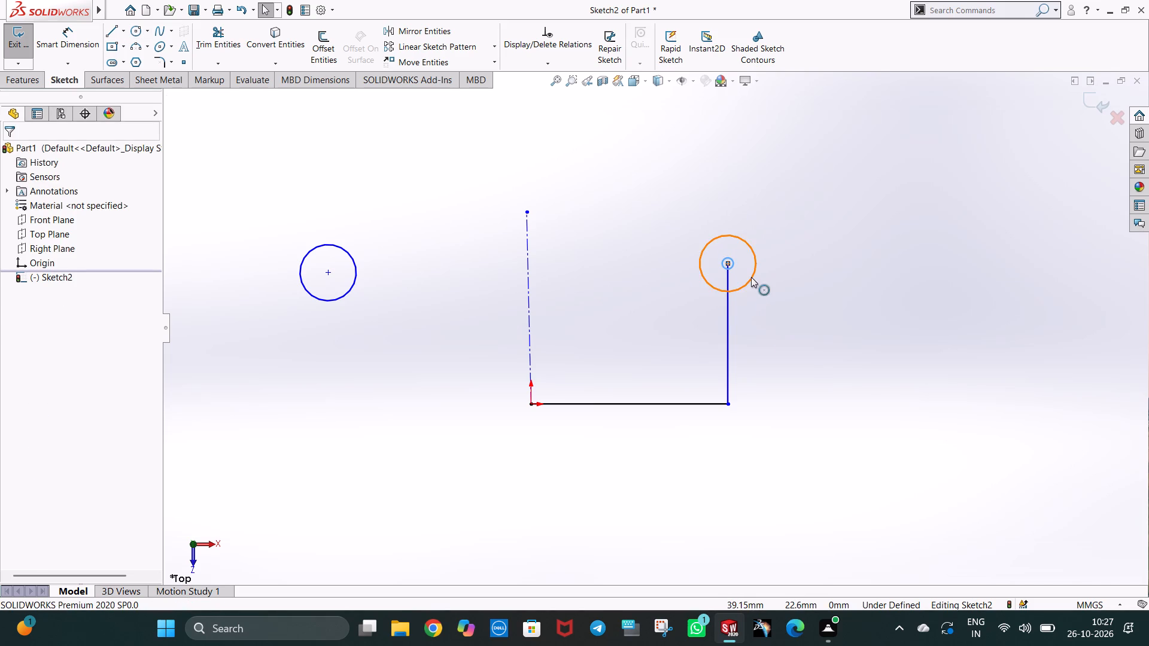
Set the radius of the original outer circle at the vertical line's end to 10 mm.
{"action": "scroll", "coordinate": [745, 276], "scroll_direction": "down", "scroll_amount": 1}
{"action": "left_click", "coordinate": [722, 269]}
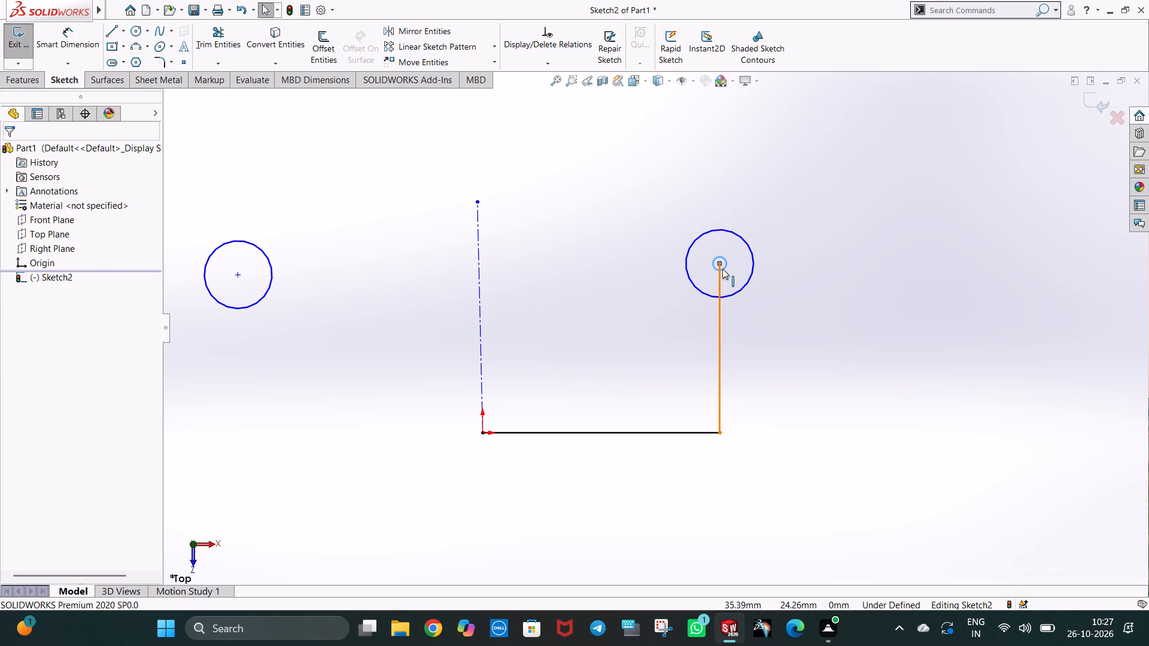
{"action": "left_click", "coordinate": [790, 342]}
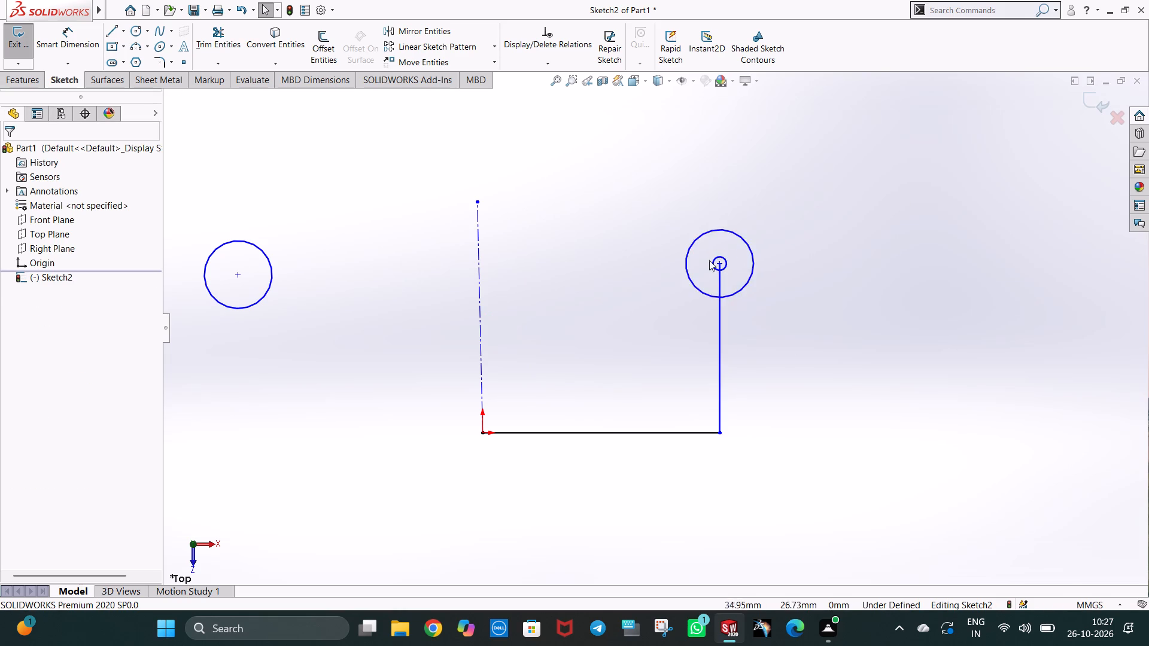
{"action": "scroll", "coordinate": [702, 273], "scroll_direction": "down", "scroll_amount": 3}
{"action": "left_click", "coordinate": [819, 345]}
{"action": "scroll", "coordinate": [694, 361], "scroll_direction": "up", "scroll_amount": 4}
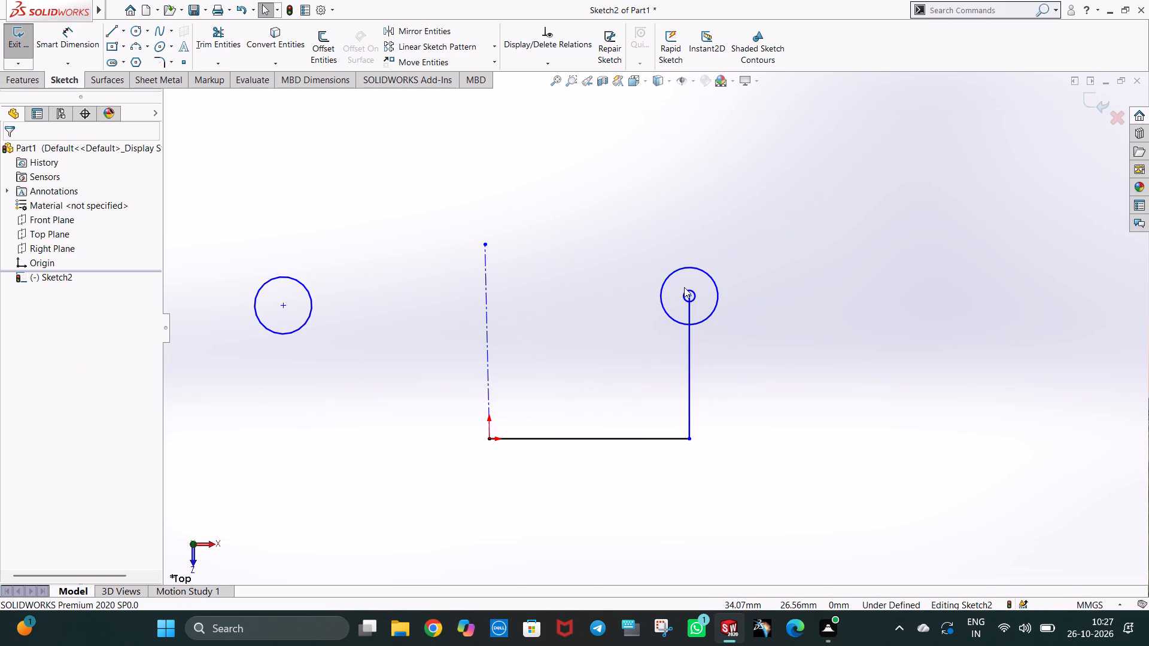
{"action": "left_click", "coordinate": [719, 297]}
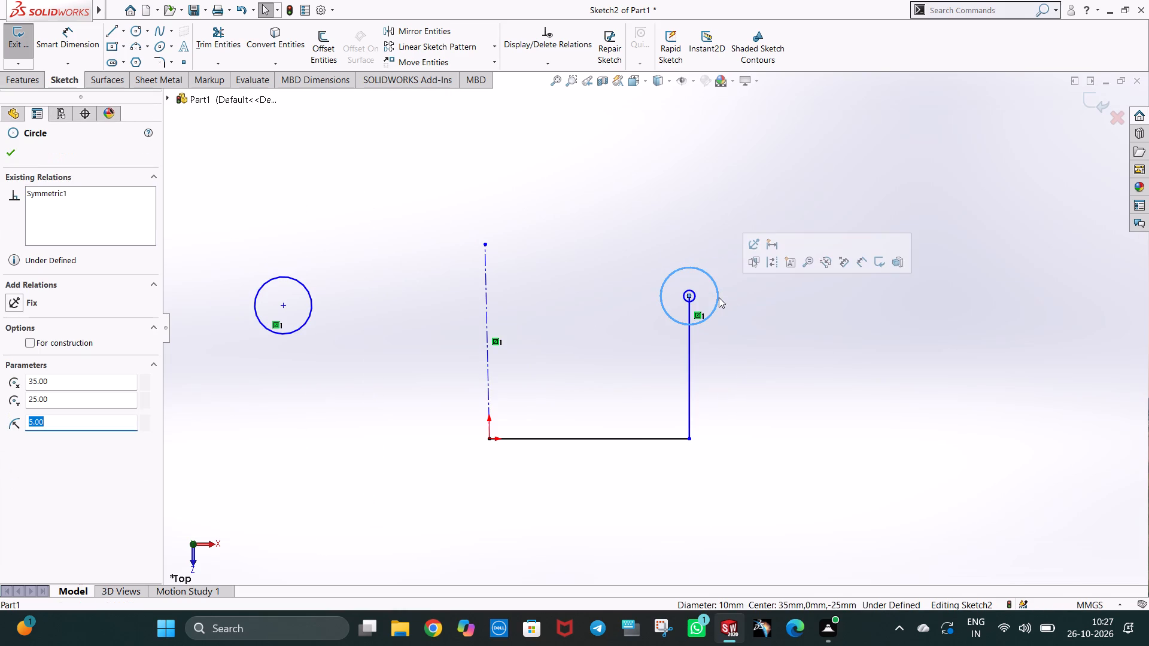
{"action": "type", "text": "10"}
{"action": "key", "text": "Return"}
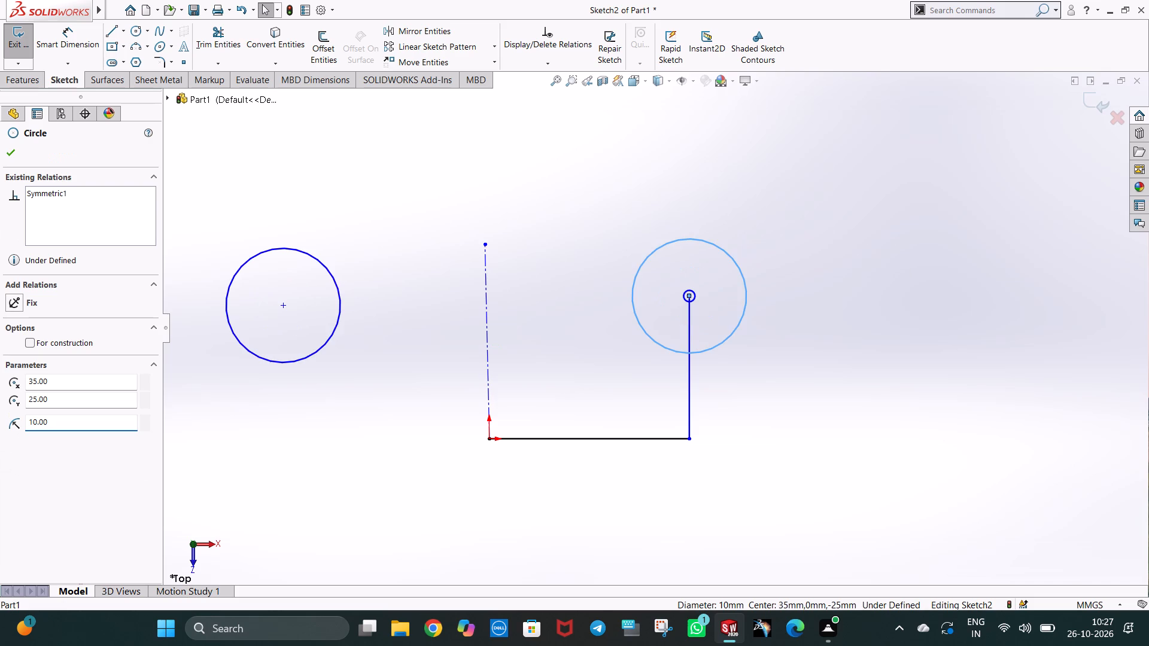
{"action": "left_click", "coordinate": [892, 341]}
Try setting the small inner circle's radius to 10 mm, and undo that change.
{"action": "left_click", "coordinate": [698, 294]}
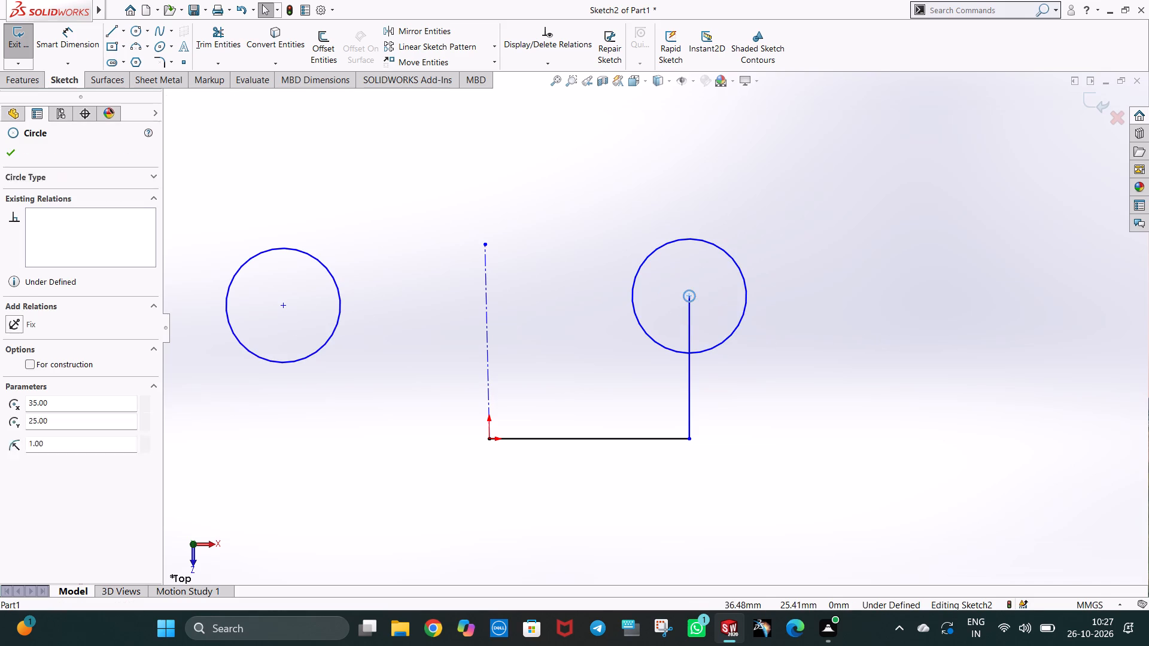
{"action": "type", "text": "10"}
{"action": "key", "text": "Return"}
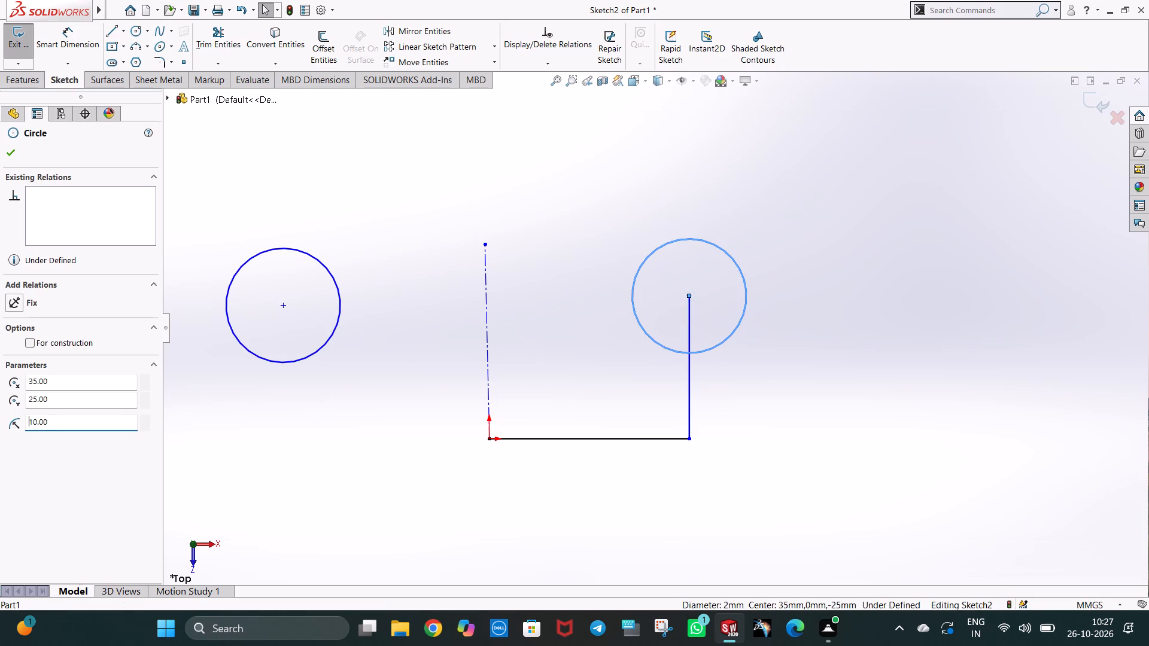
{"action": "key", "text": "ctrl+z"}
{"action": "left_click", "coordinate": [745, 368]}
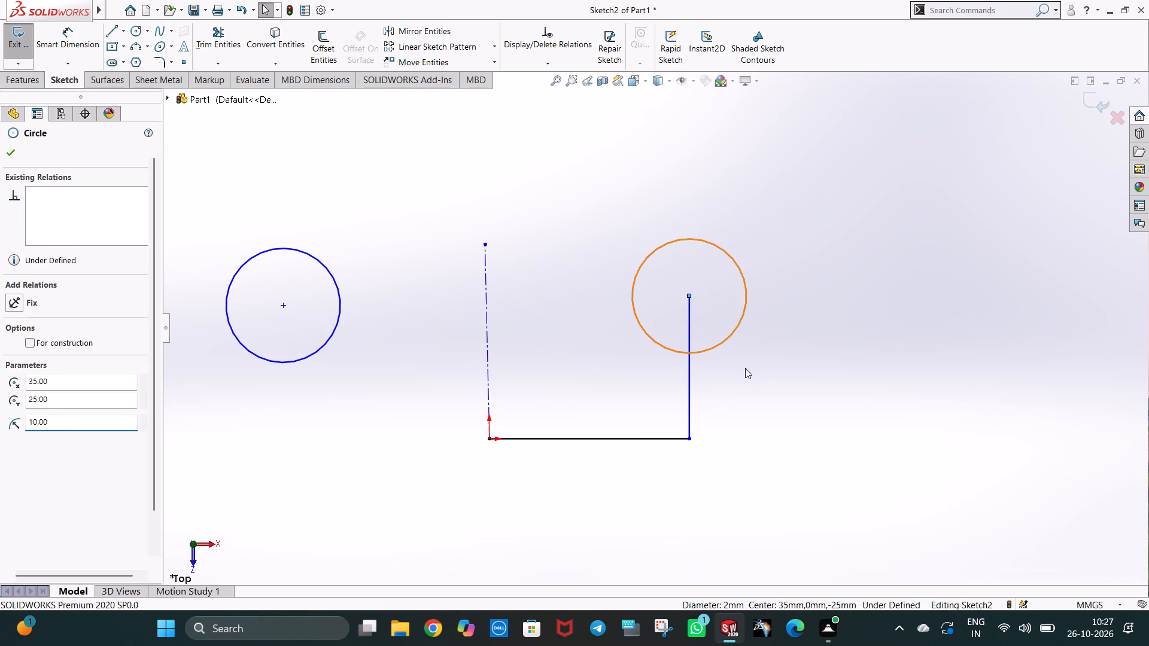
Undo the last radius changes on the two concentric circles at the vertical line's end.
{"action": "key", "text": "ctrl+z"}
{"action": "key", "text": "ctrl+z"}
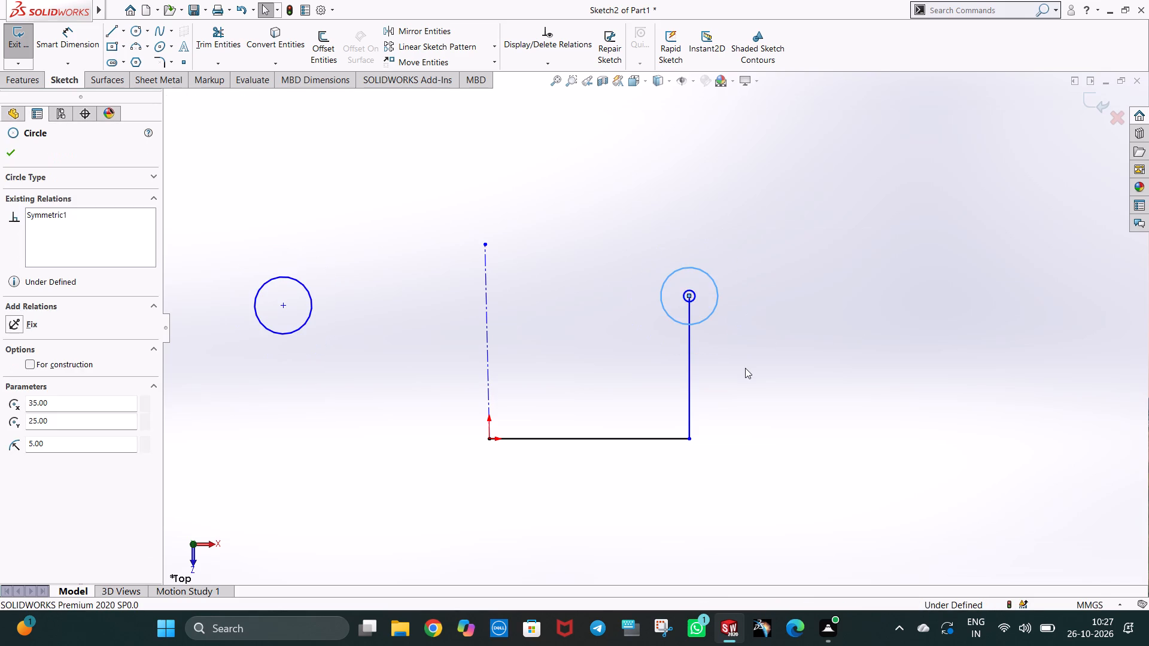
{"action": "key", "text": "ctrl+z"}
{"action": "left_click", "coordinate": [725, 373]}
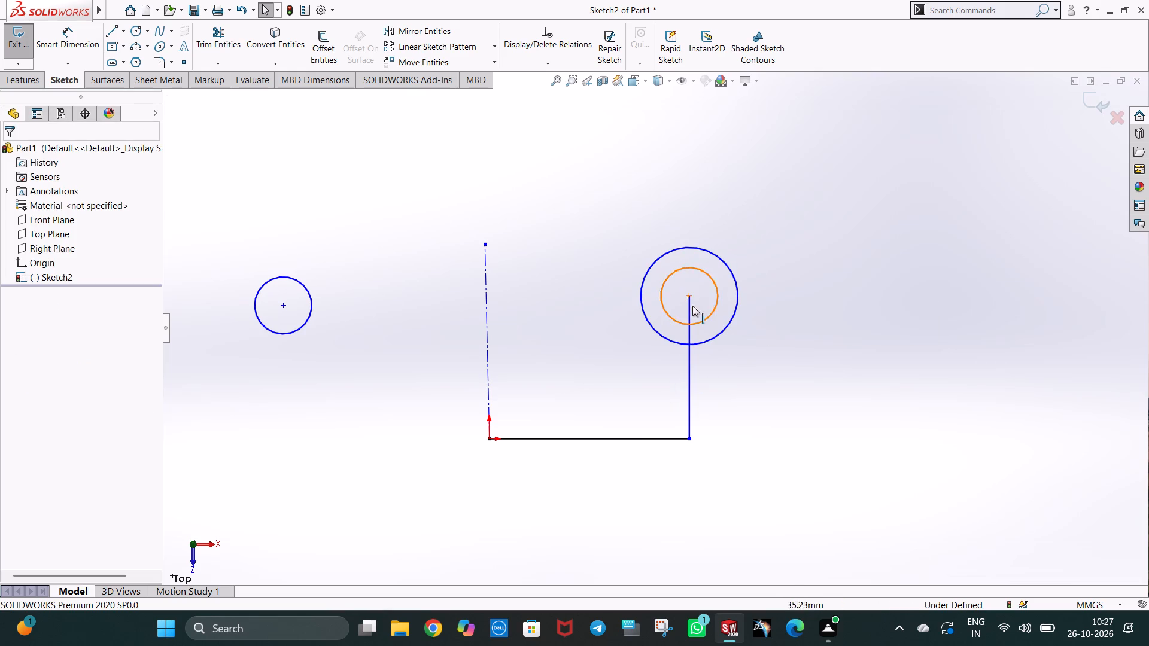
Set the radius of the larger concentric circle at the vertical line's end to 10 mm.
{"action": "left_click", "coordinate": [698, 344]}
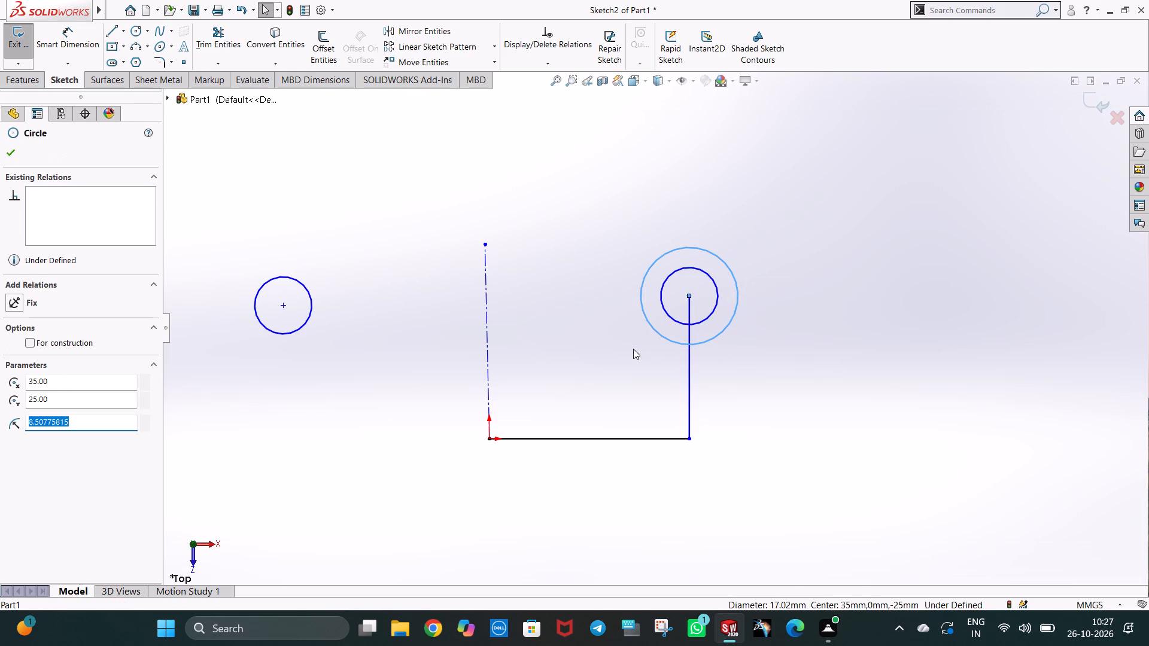
{"action": "type", "text": "10"}
{"action": "key", "text": "Return"}
{"action": "left_click", "coordinate": [609, 283]}
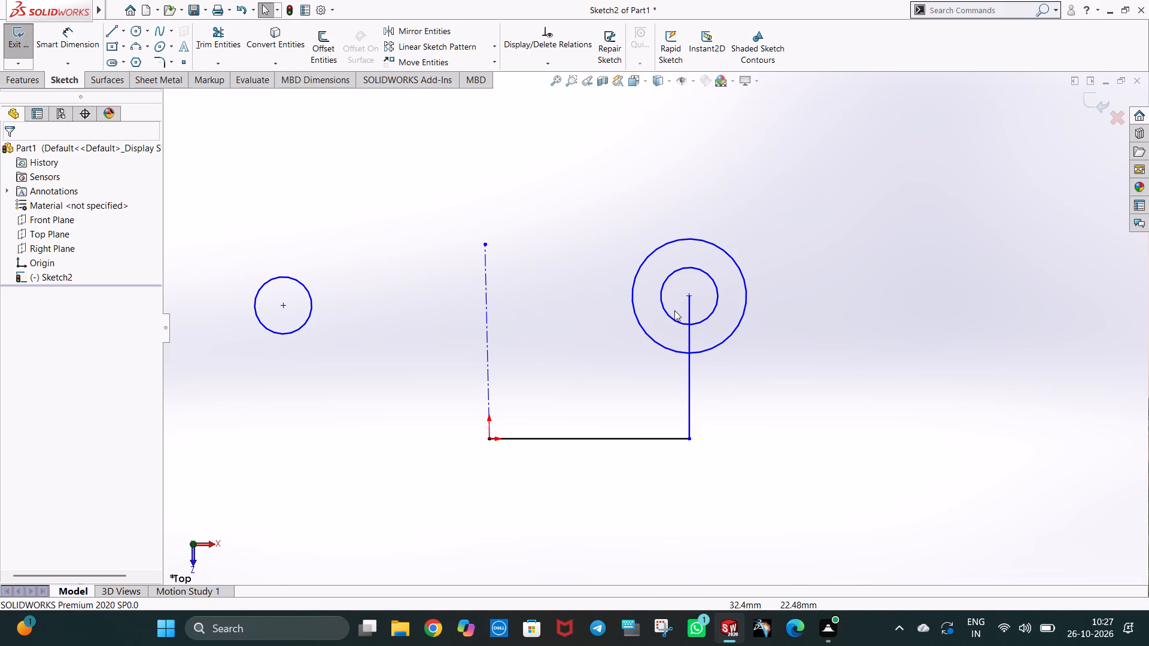
{"action": "left_click", "coordinate": [670, 319]}
{"action": "left_click", "coordinate": [578, 361]}
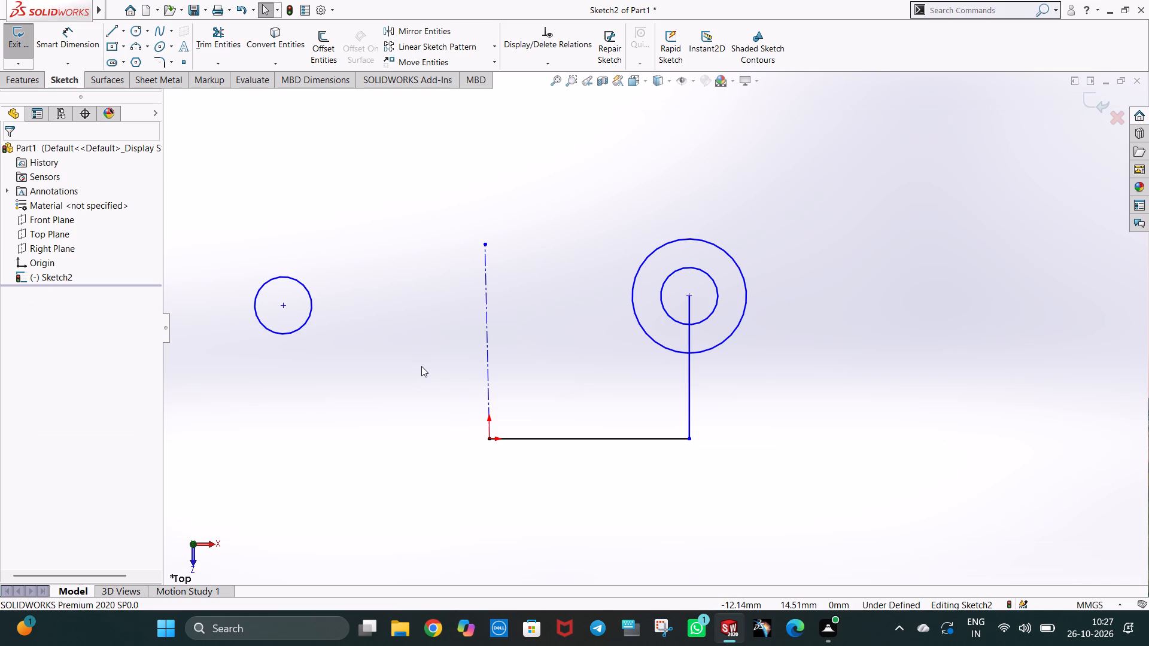
Mirror the 10 mm radius circle about the centerline, keeping the original.
{"action": "scroll", "coordinate": [333, 414], "scroll_direction": "up", "scroll_amount": 2}
{"action": "scroll", "coordinate": [333, 414], "scroll_direction": "down", "scroll_amount": 1}
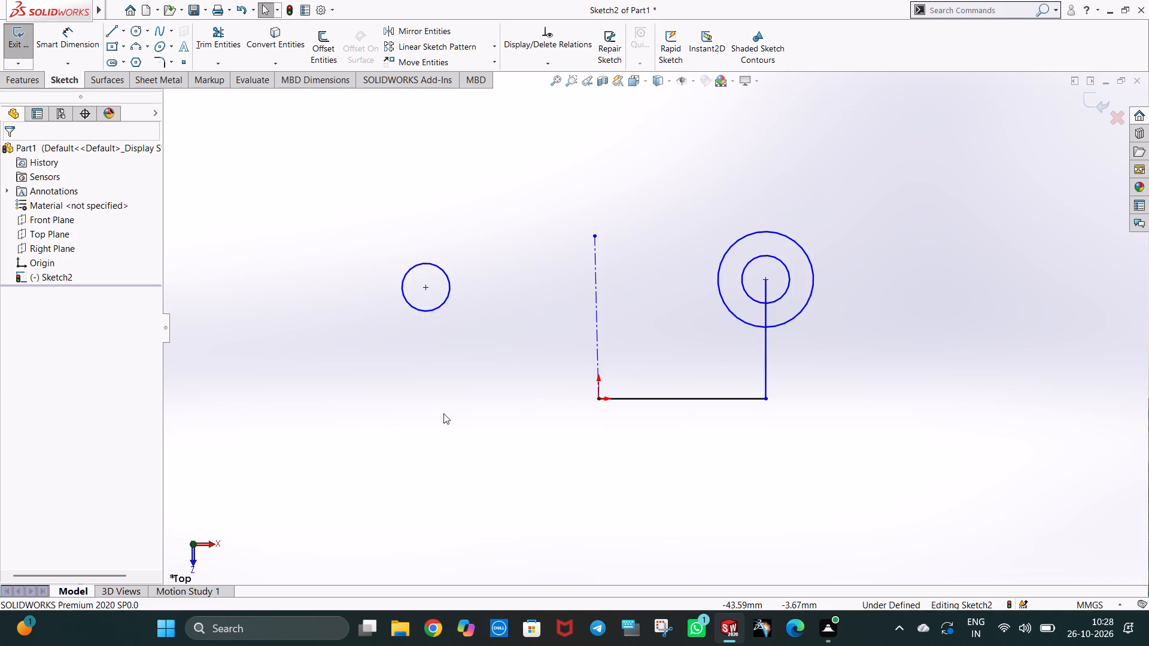
{"action": "scroll", "coordinate": [446, 413], "scroll_direction": "up", "scroll_amount": 2}
{"action": "scroll", "coordinate": [489, 470], "scroll_direction": "down", "scroll_amount": 1}
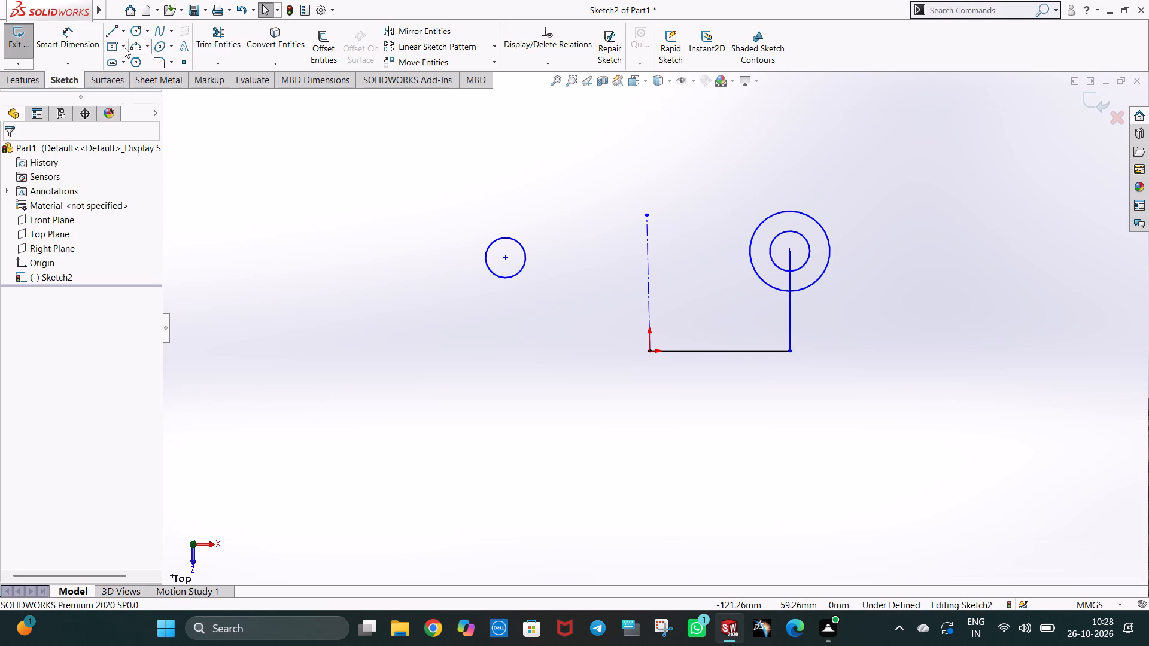
{"action": "left_click", "coordinate": [419, 25]}
{"action": "left_click", "coordinate": [767, 215]}
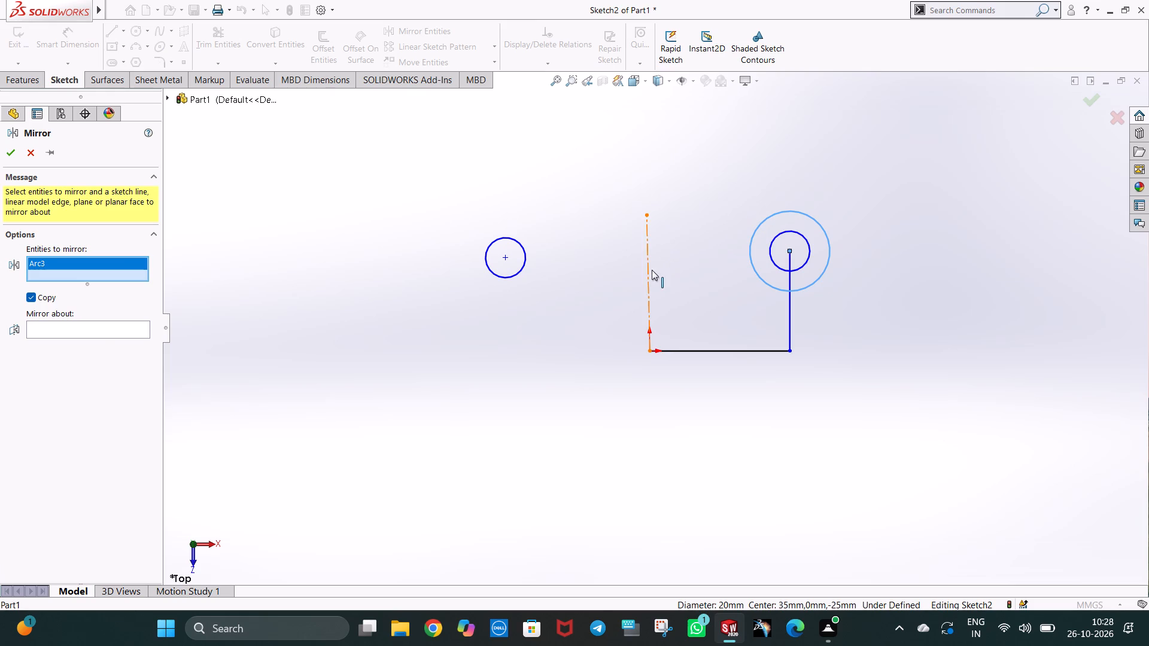
{"action": "left_click", "coordinate": [99, 328]}
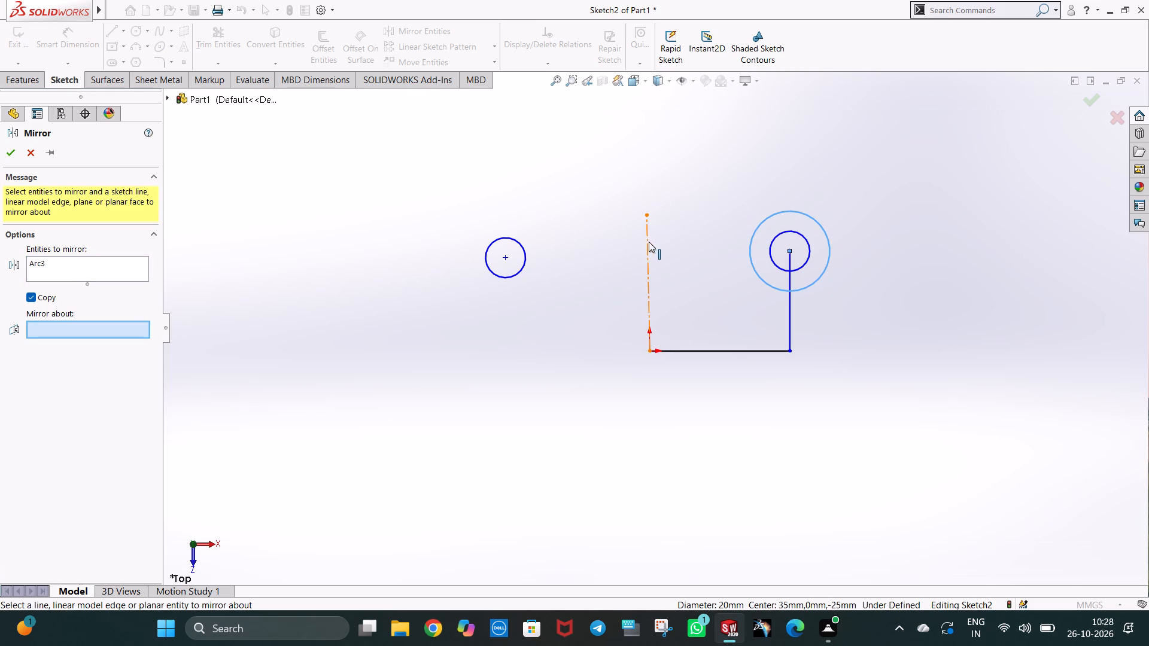
{"action": "left_click", "coordinate": [649, 242]}
{"action": "right_click", "coordinate": [649, 242]}
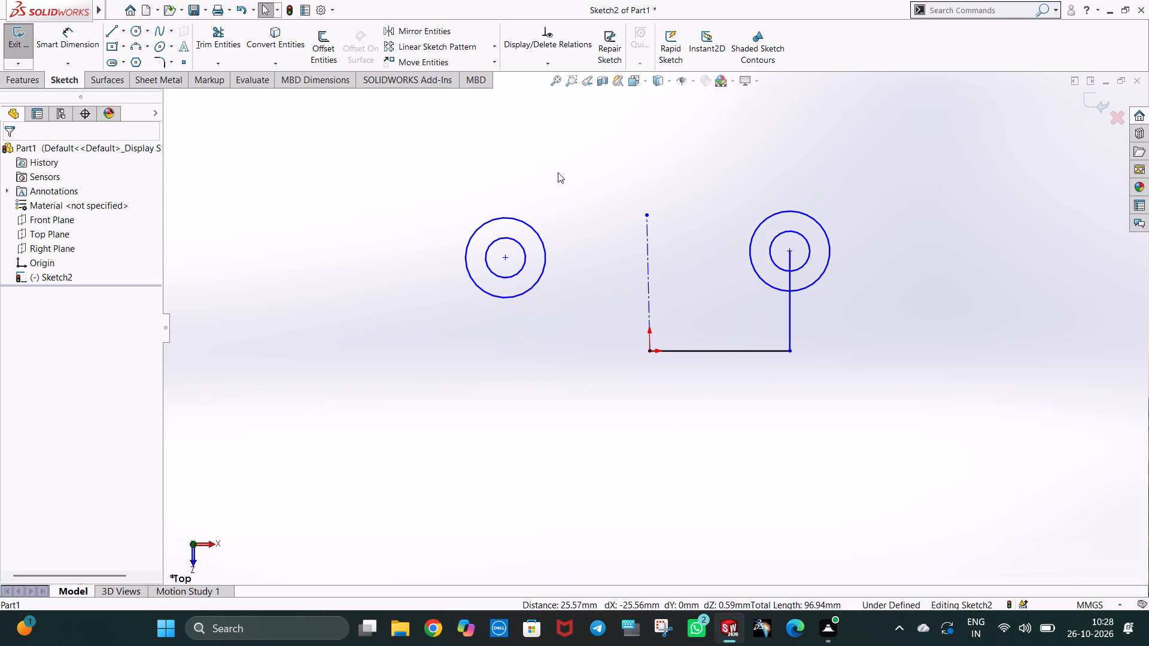
Mirror the two concentric circles left of the centerline about the horizontal line from the origin, keeping the originals.
{"action": "left_click", "coordinate": [454, 34]}
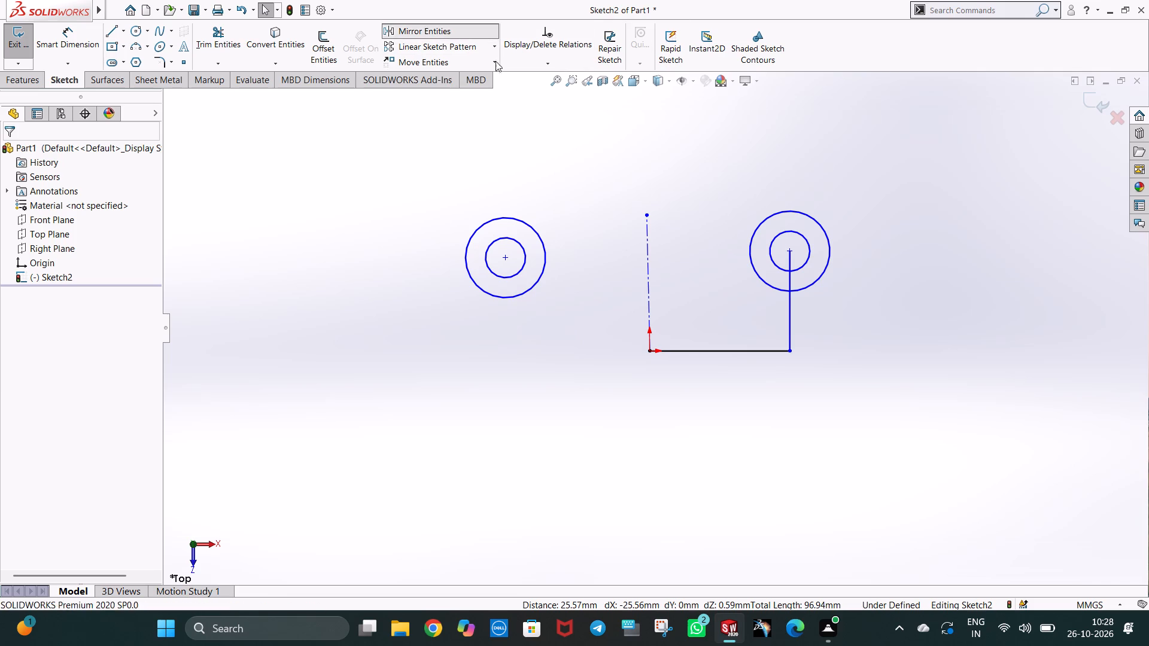
{"action": "left_click", "coordinate": [538, 280]}
{"action": "left_click", "coordinate": [528, 263]}
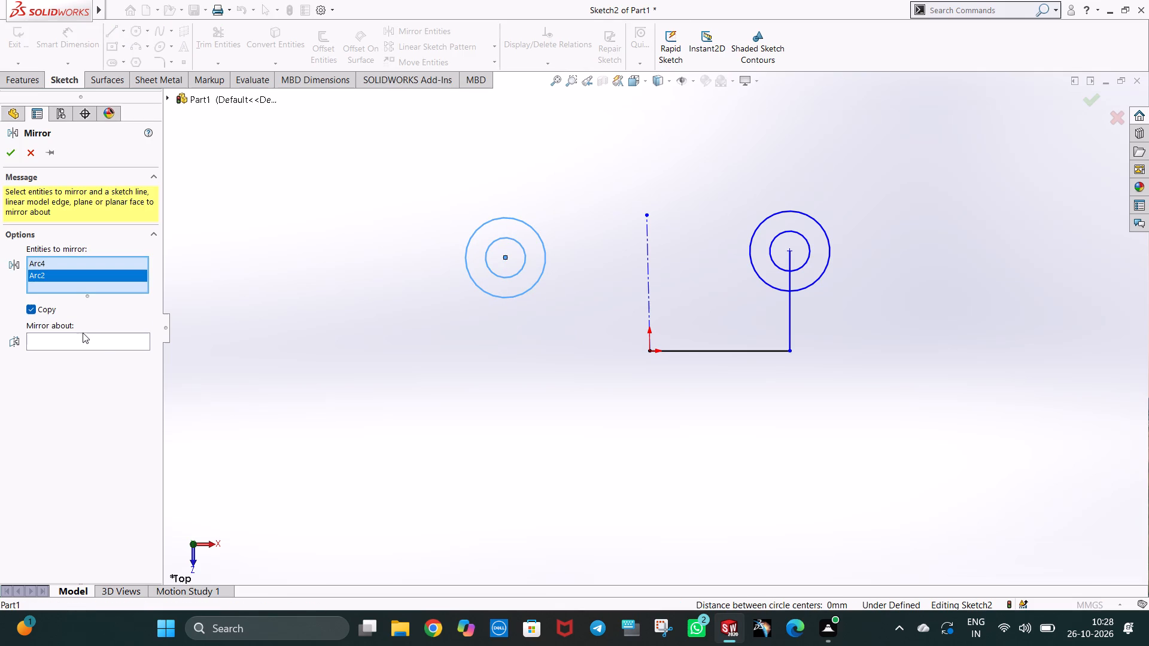
{"action": "left_click", "coordinate": [83, 333]}
{"action": "left_click", "coordinate": [99, 344]}
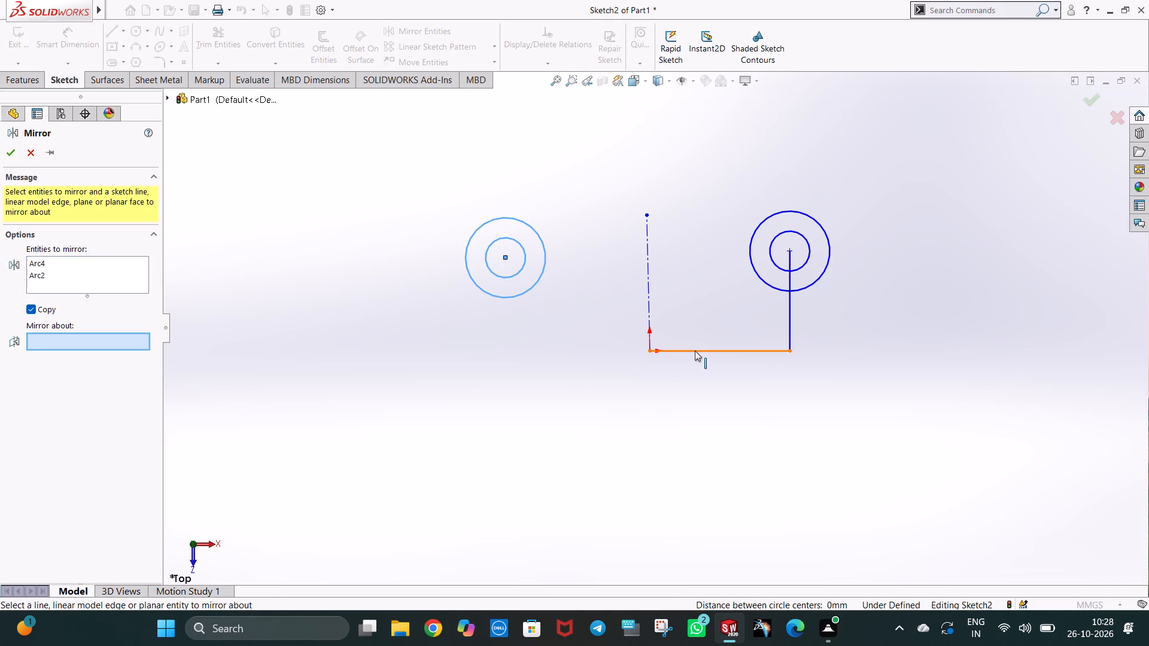
{"action": "left_click", "coordinate": [695, 351]}
{"action": "right_click", "coordinate": [695, 351]}
Mirror the two concentric circles at the vertical line's end about the horizontal line from the origin, keeping the originals.
{"action": "left_click", "coordinate": [407, 29]}
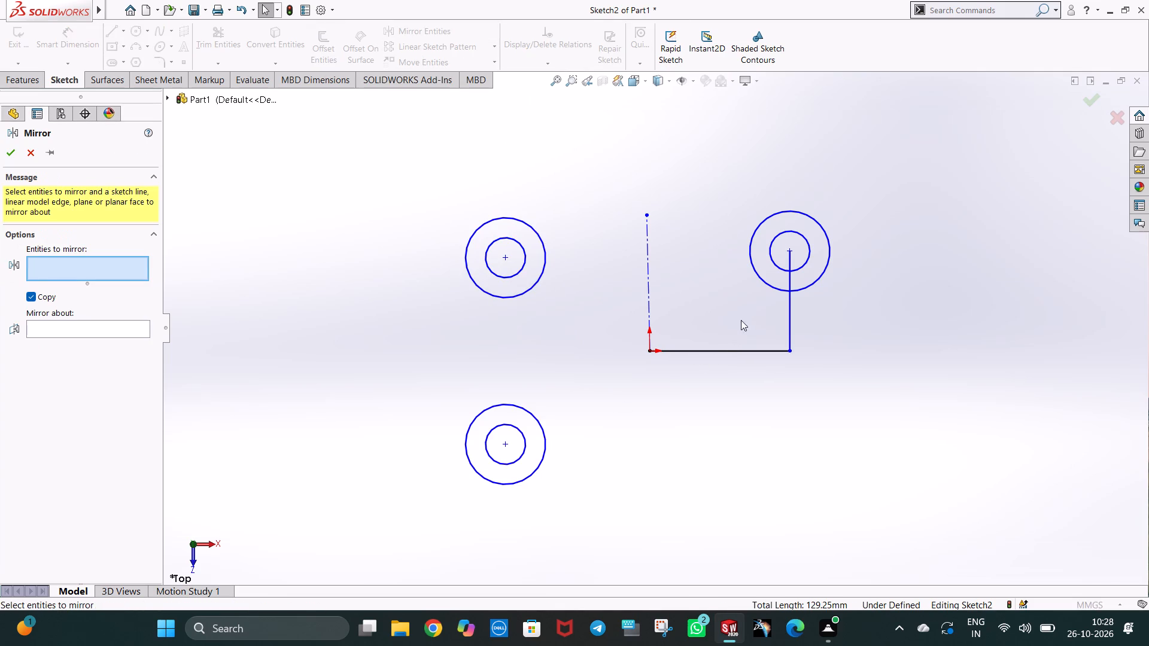
{"action": "left_click", "coordinate": [753, 273]}
{"action": "left_click", "coordinate": [779, 266]}
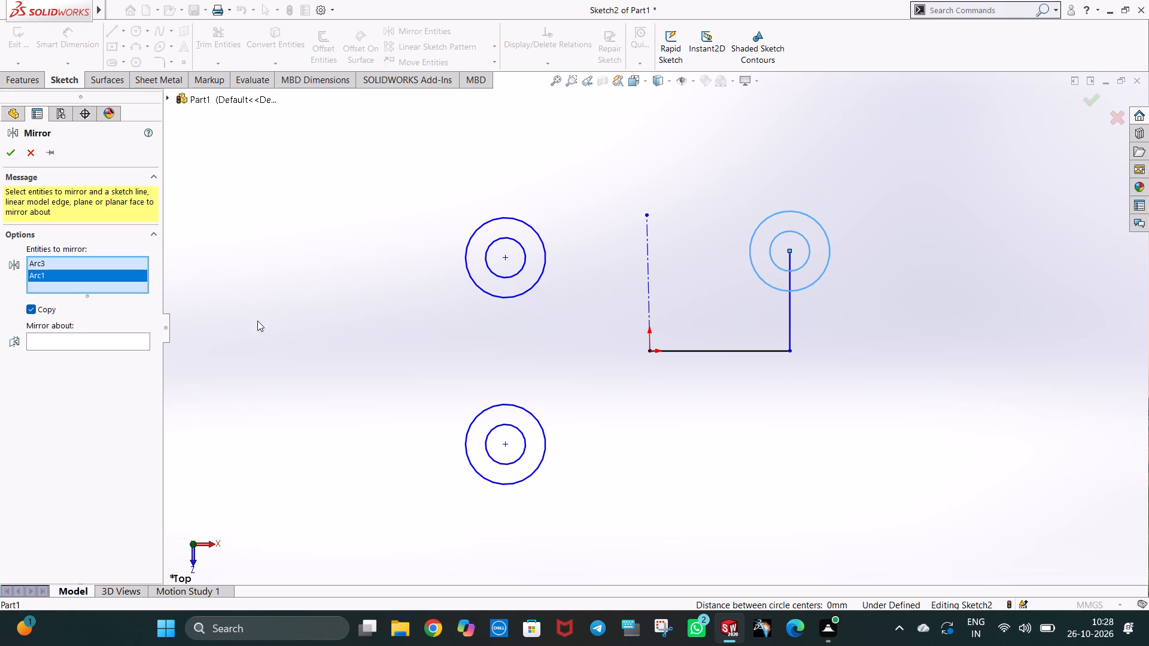
{"action": "left_click", "coordinate": [56, 345]}
{"action": "left_click", "coordinate": [743, 351]}
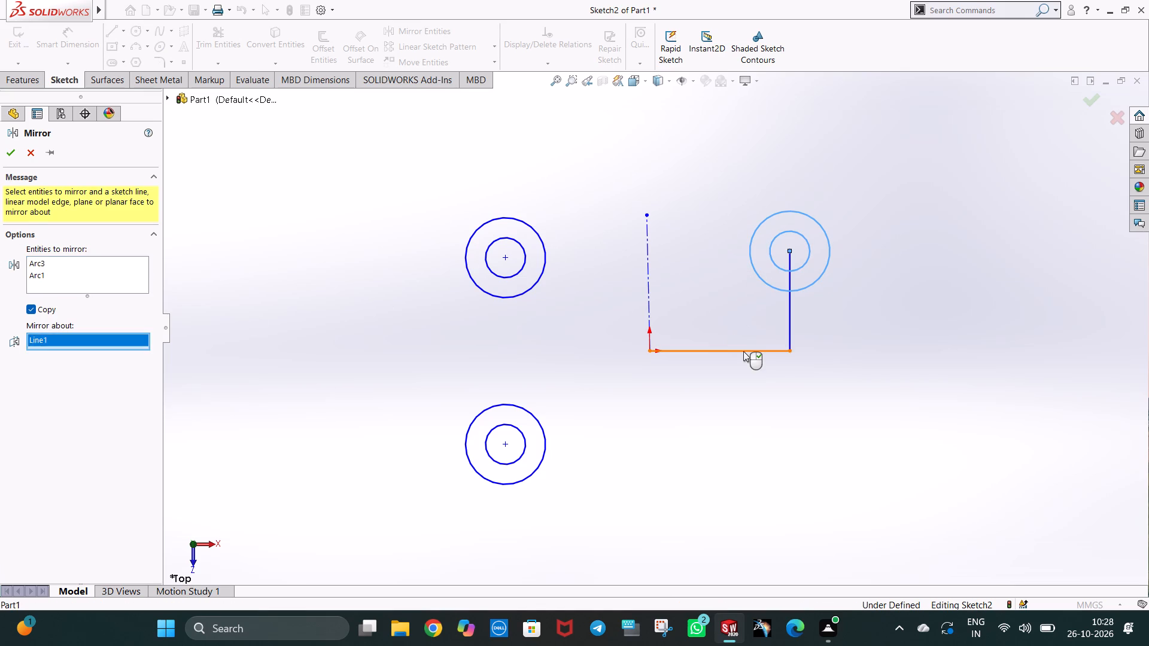
{"action": "right_click", "coordinate": [743, 351]}
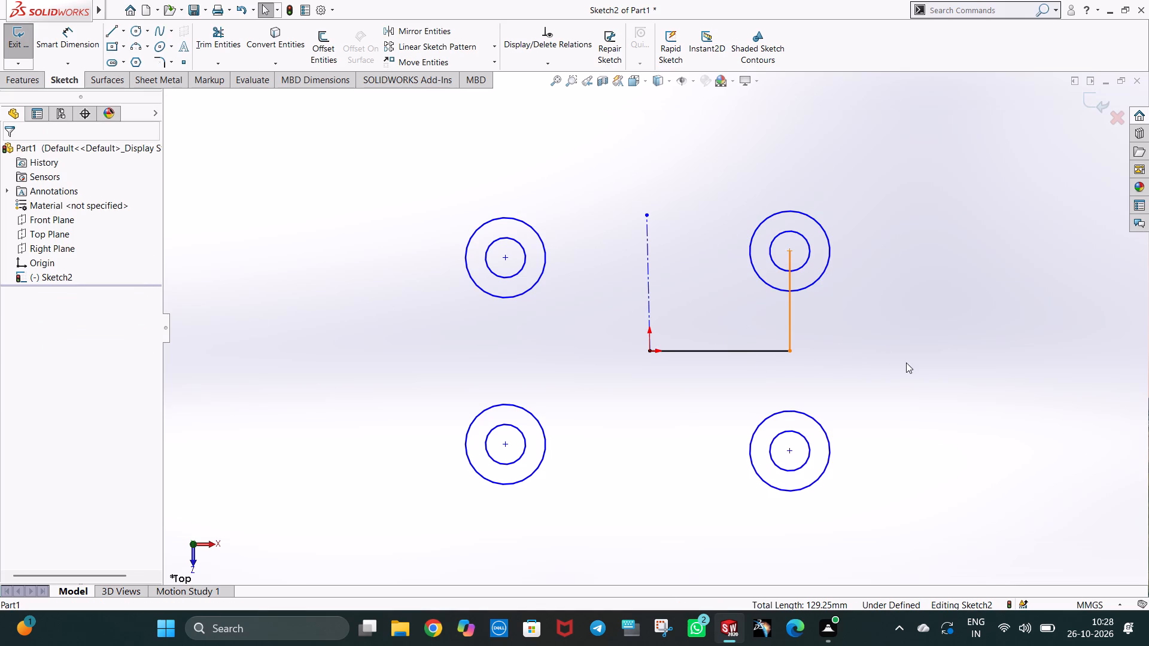
{"action": "left_click", "coordinate": [911, 380]}
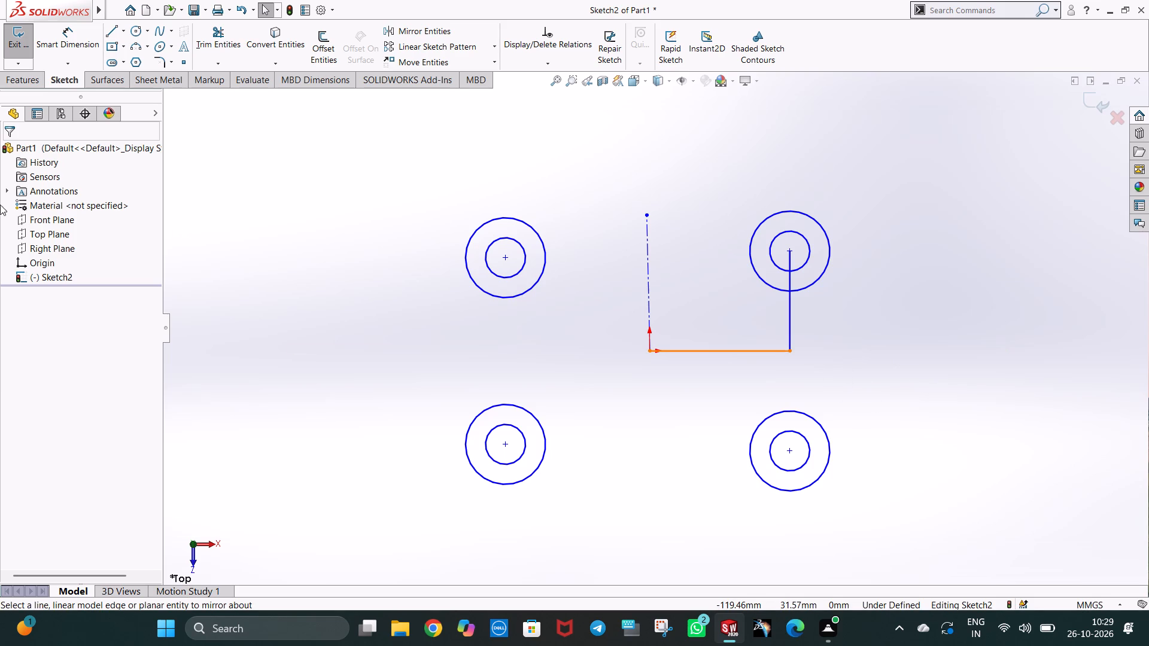
Draw a 50 mm vertical line joining the outermost side points of the profile's upper-right and lower-right outer circles.
{"action": "left_click", "coordinate": [110, 37]}
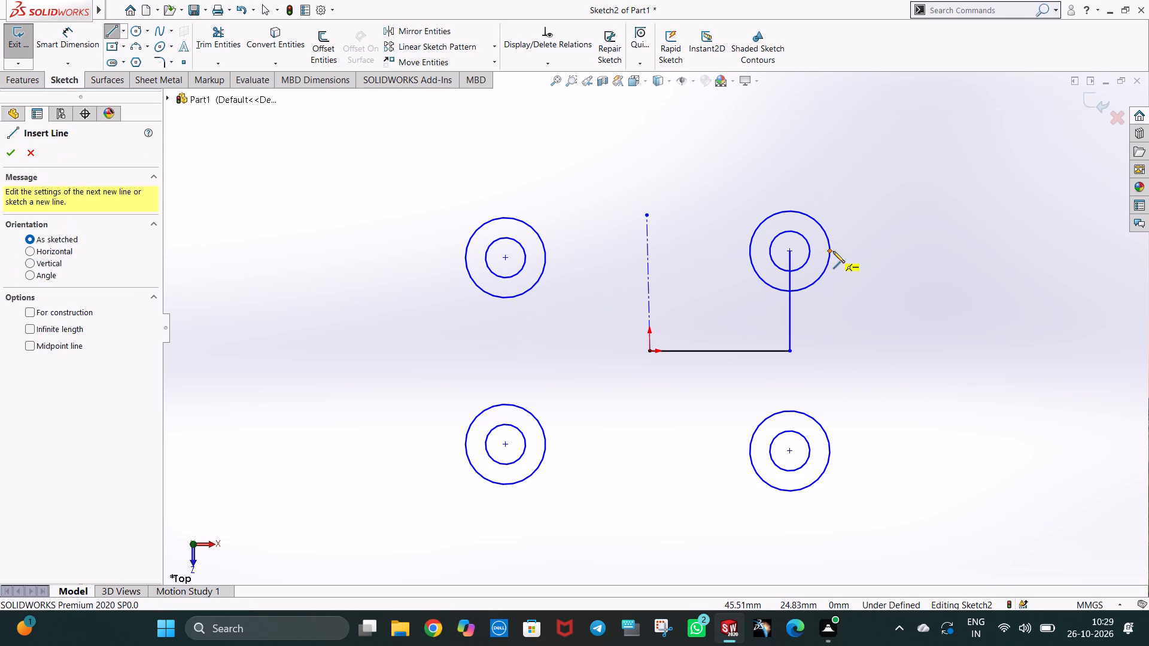
{"action": "left_click", "coordinate": [829, 251]}
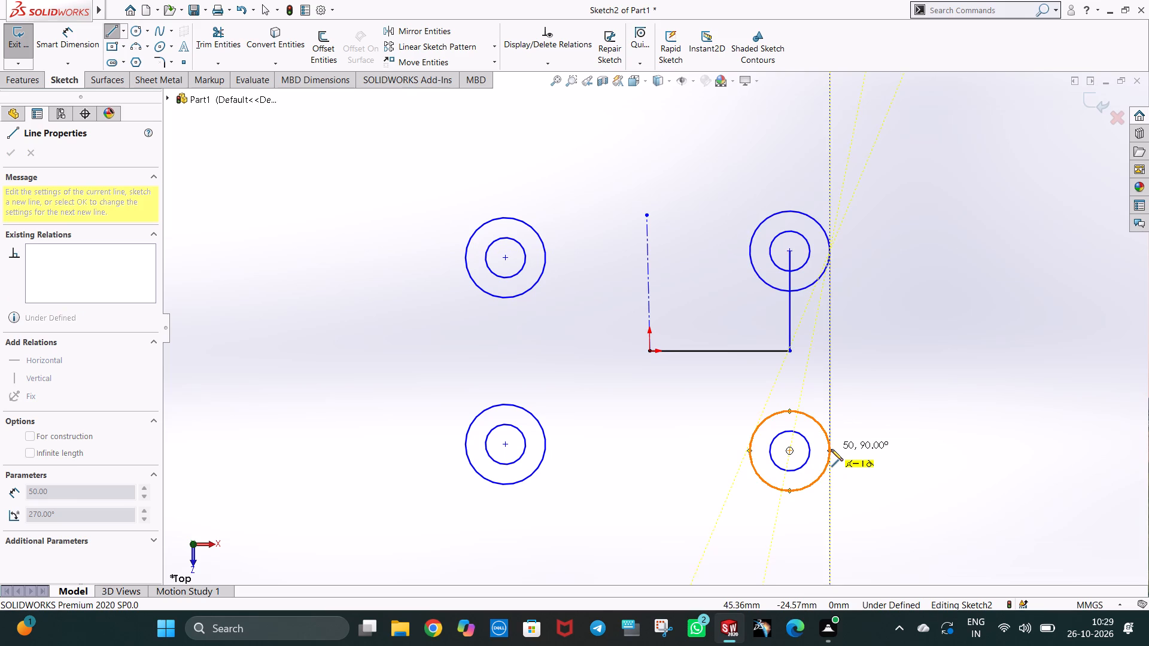
{"action": "left_click", "coordinate": [831, 449]}
{"action": "key", "text": "Escape"}
{"action": "key", "text": "Escape"}
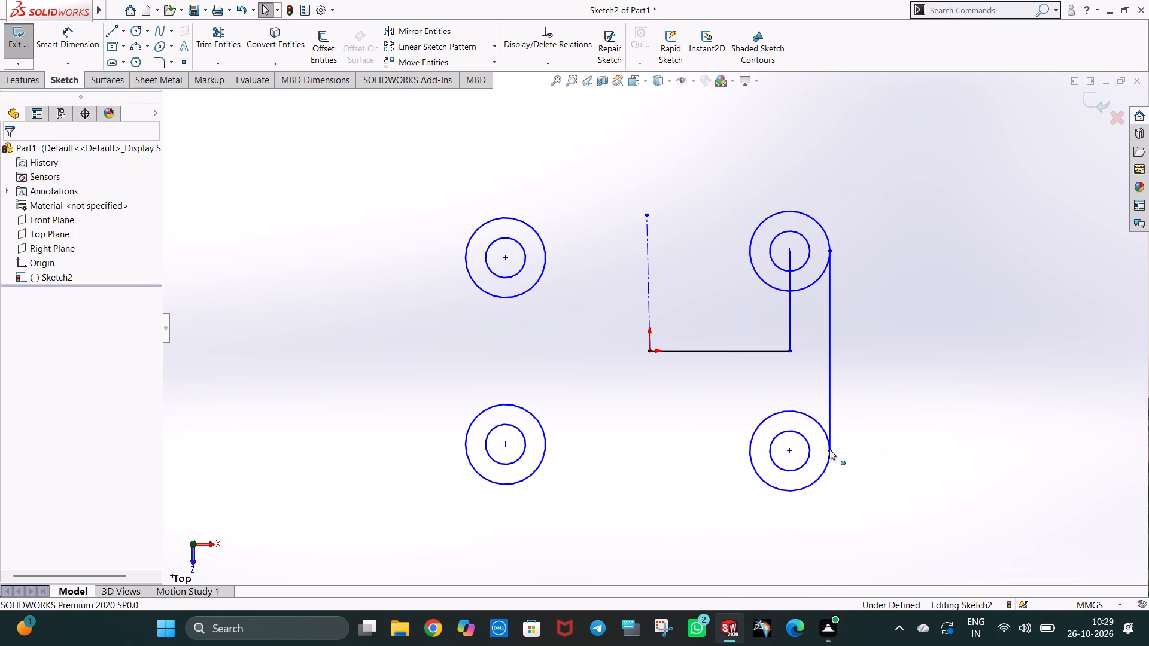
{"action": "key", "text": "Escape"}
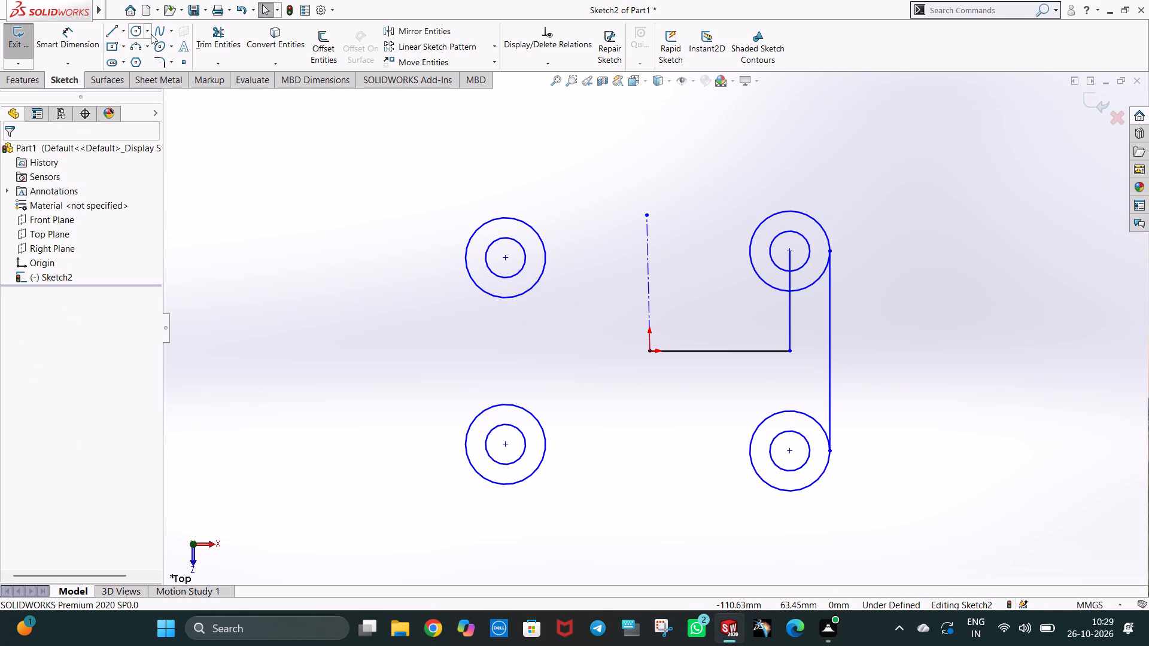
Draw a vertical, horizontal and vertical line chain connecting the facing side points of the two lower outer circles, with its horizontal segment level above them.
{"action": "left_click", "coordinate": [107, 36]}
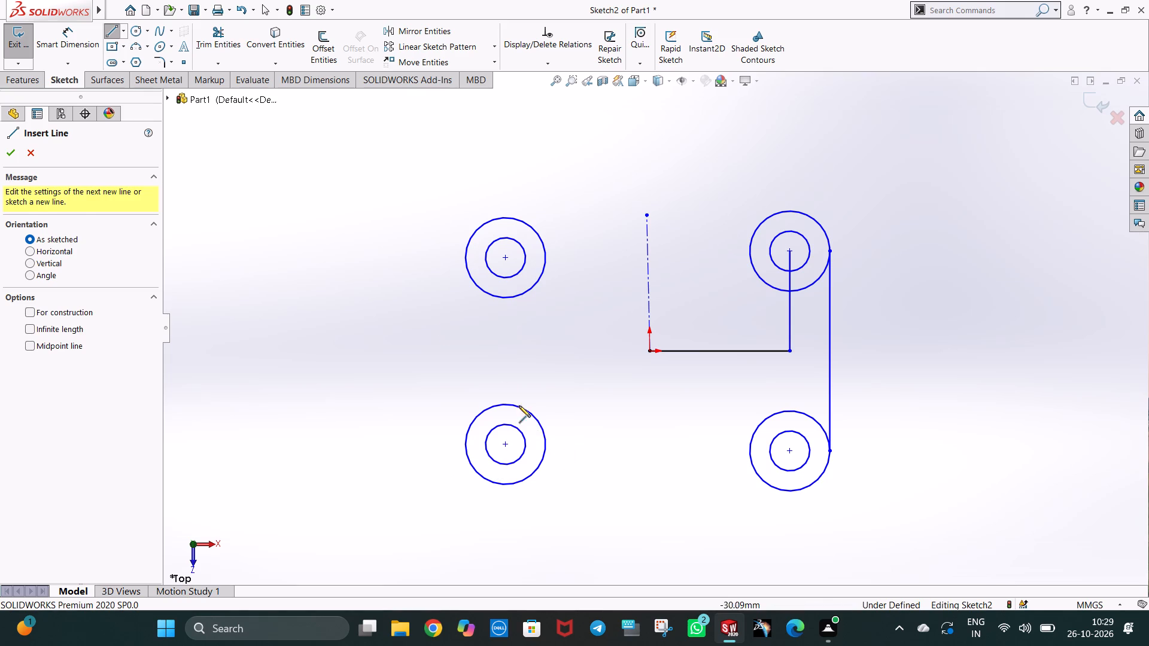
{"action": "key", "text": "Escape"}
{"action": "left_click", "coordinate": [110, 33]}
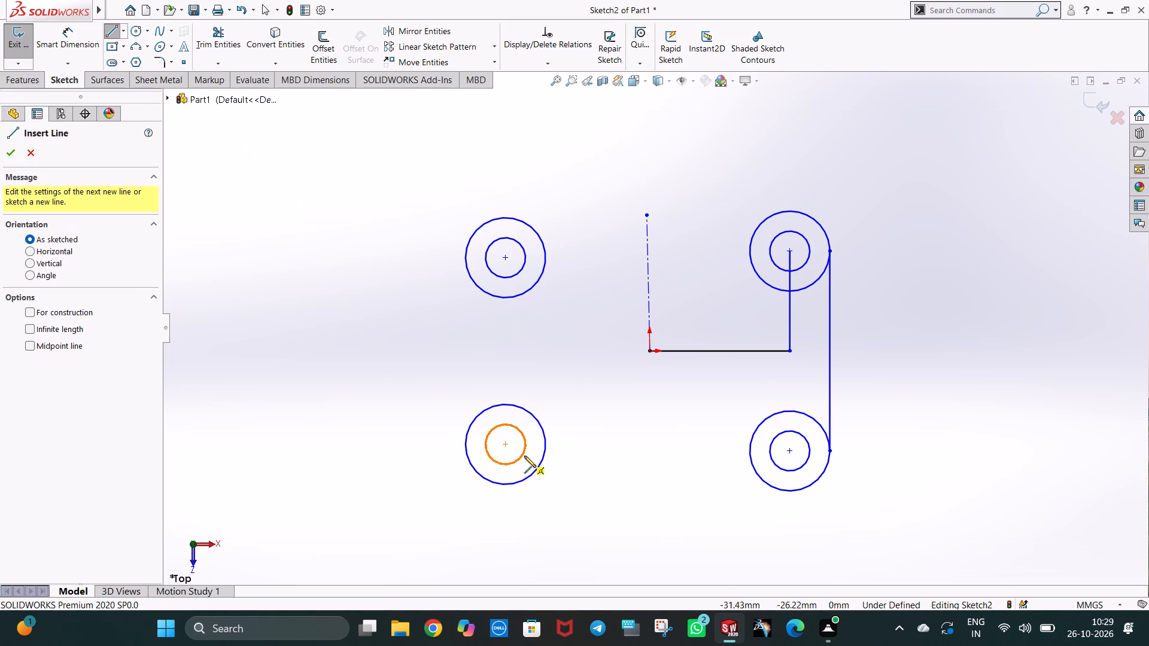
{"action": "left_click", "coordinate": [545, 444]}
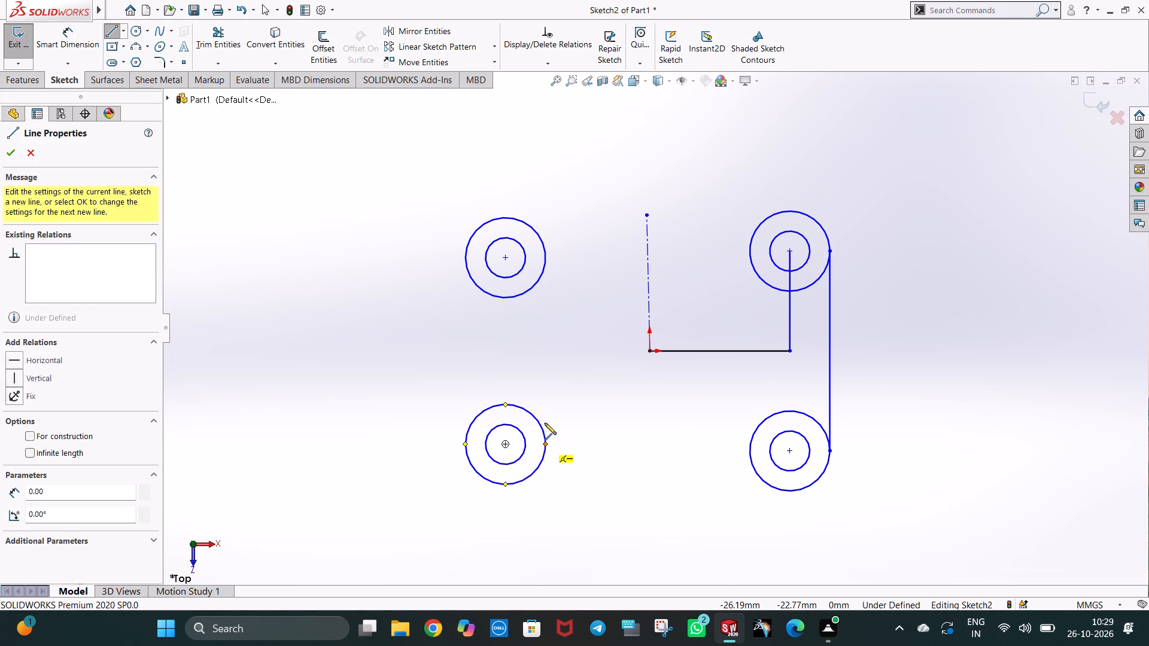
{"action": "left_click", "coordinate": [545, 404]}
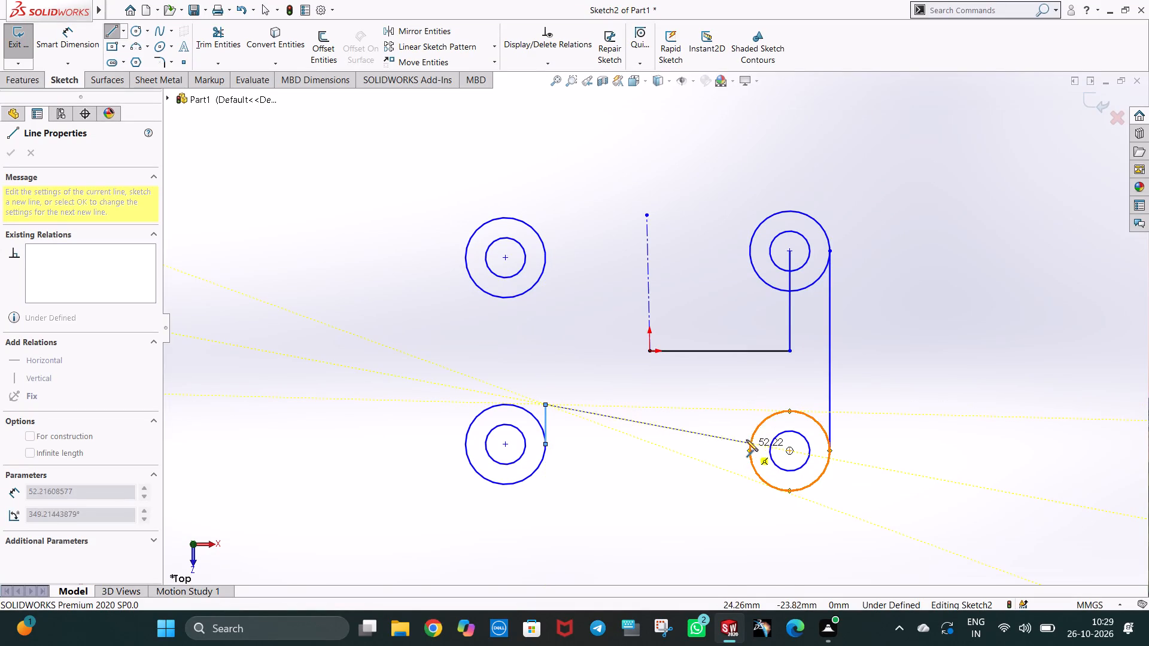
{"action": "left_click", "coordinate": [749, 404]}
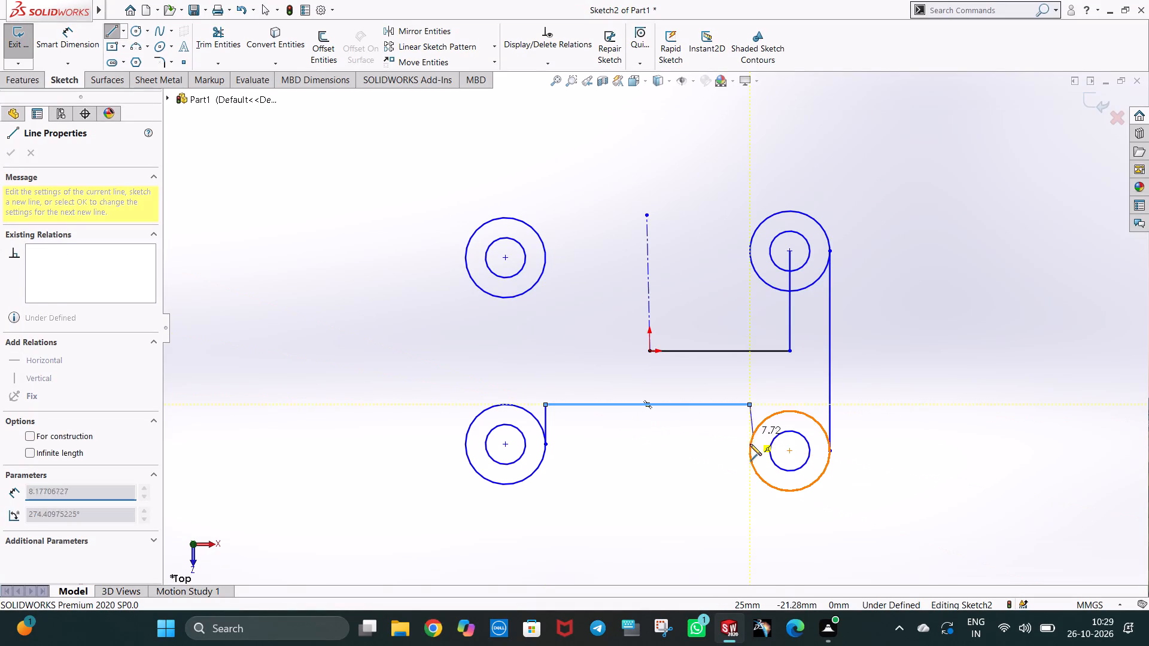
{"action": "left_click", "coordinate": [750, 452]}
{"action": "key", "text": "Escape"}
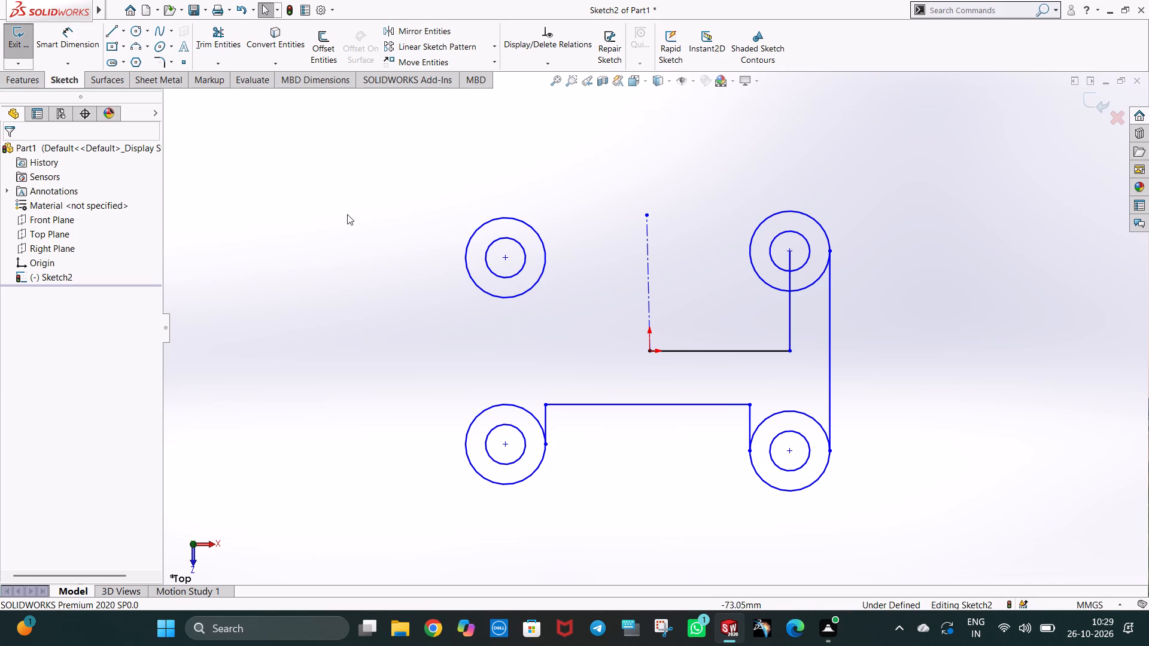
Mirror the three connected lines between the lower circles about the horizontal line from the origin, keeping the originals.
{"action": "left_click", "coordinate": [400, 34]}
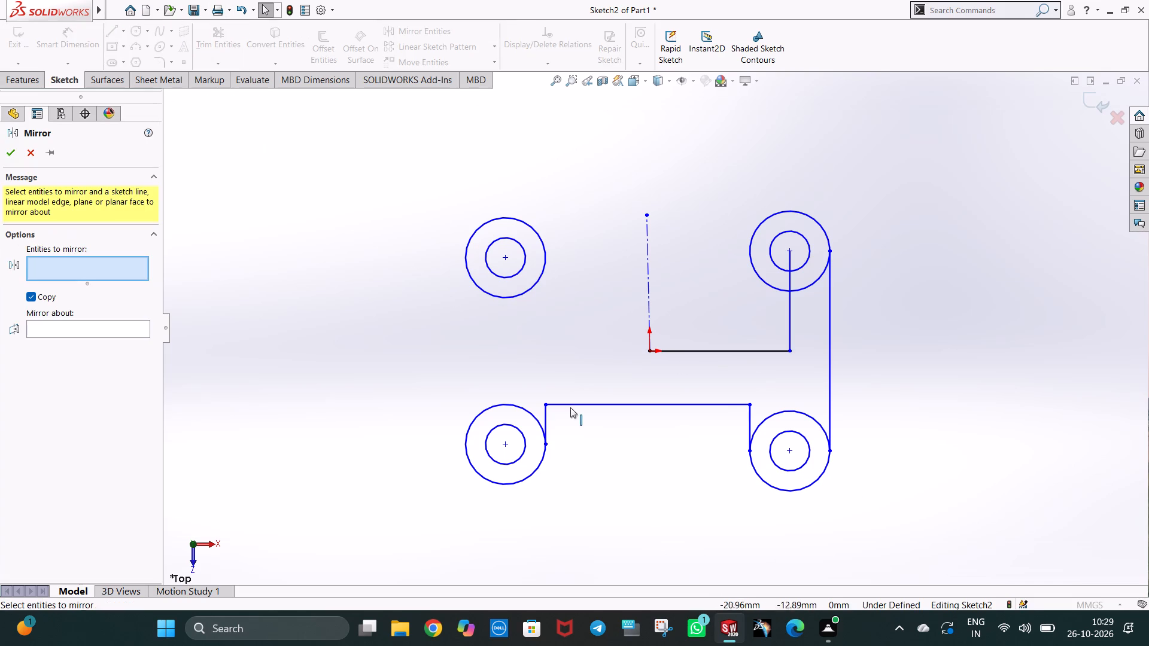
{"action": "left_click", "coordinate": [578, 404]}
{"action": "left_click", "coordinate": [545, 428]}
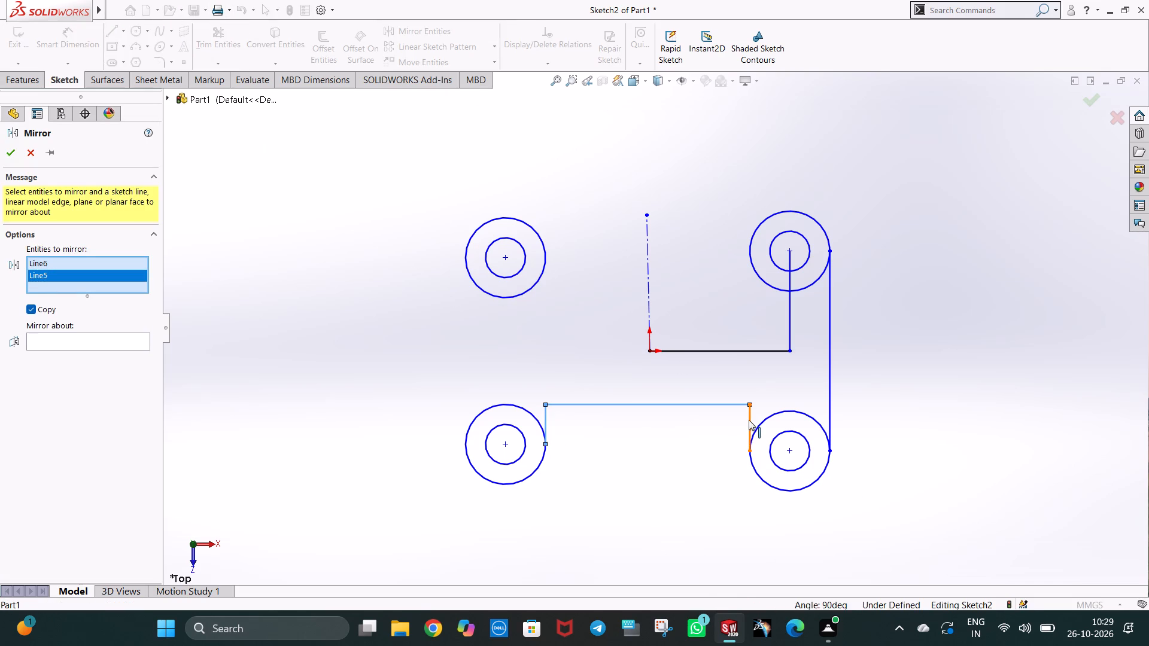
{"action": "left_click", "coordinate": [749, 420]}
{"action": "left_click", "coordinate": [90, 354]}
{"action": "left_click", "coordinate": [712, 349]}
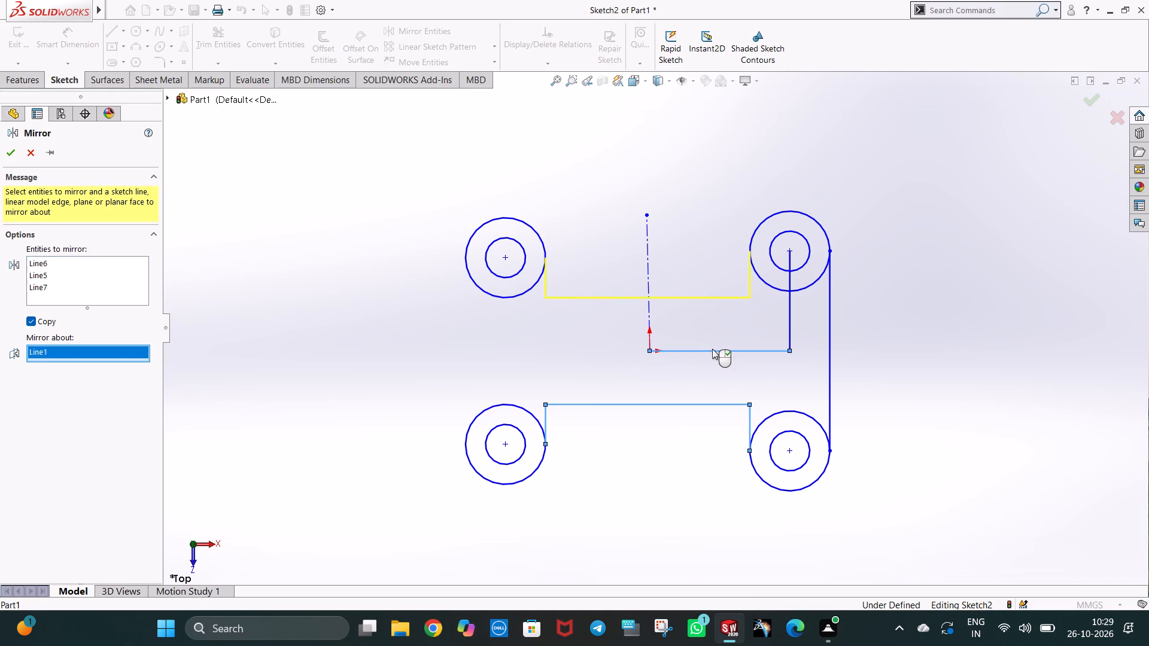
{"action": "right_click", "coordinate": [712, 349]}
{"action": "left_click", "coordinate": [904, 336]}
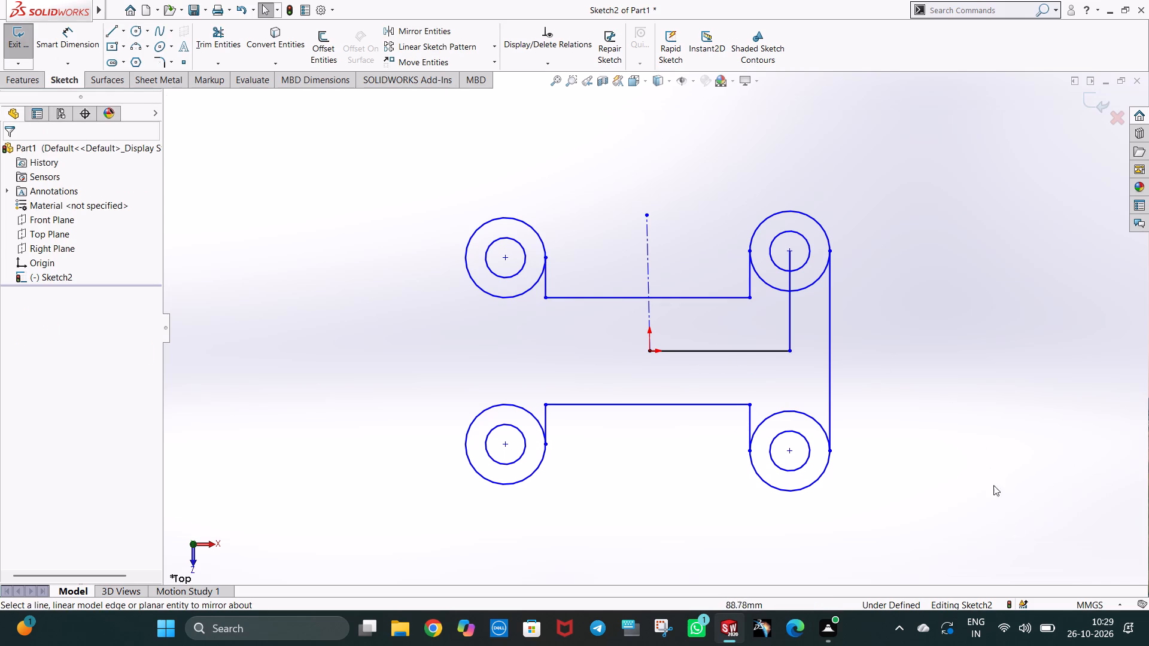
Draw a vertical line about 23 mm long from the upper-left outer circle's outermost side point down to the origin's level.
{"action": "left_click", "coordinate": [114, 31]}
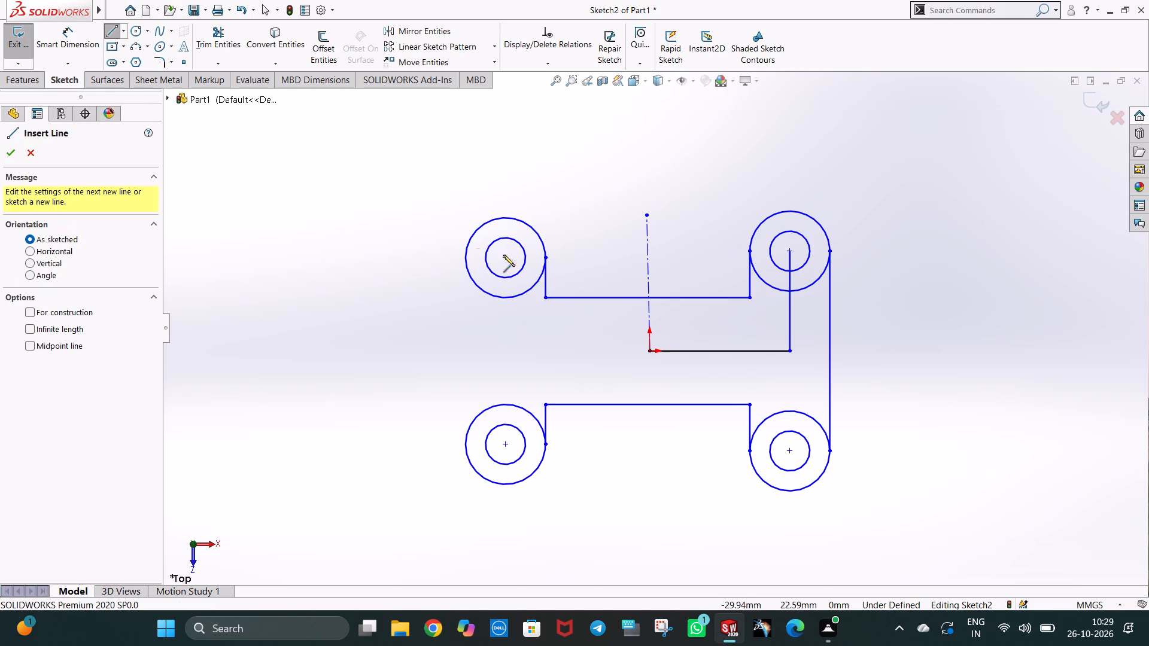
{"action": "left_click", "coordinate": [464, 257]}
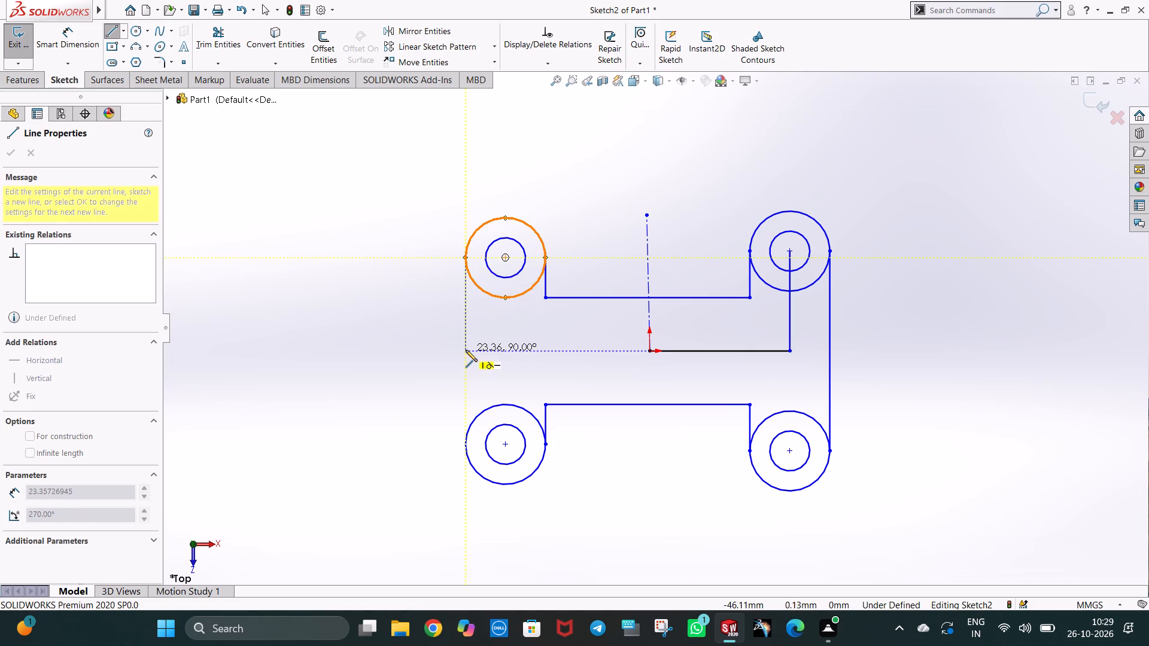
{"action": "left_click", "coordinate": [466, 353]}
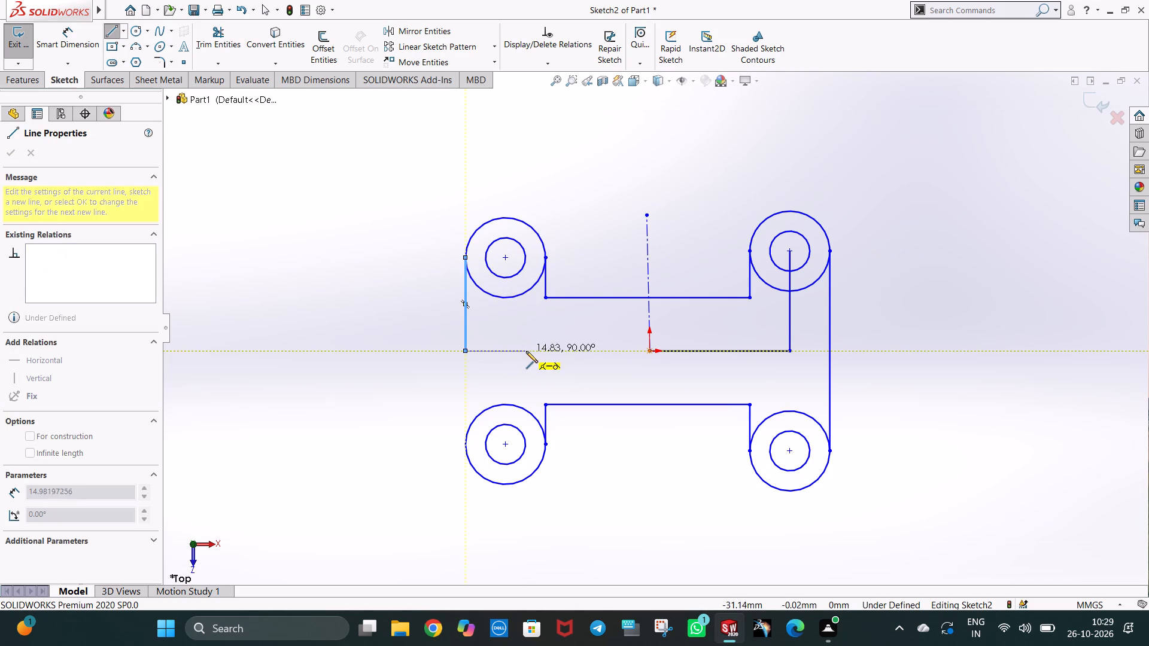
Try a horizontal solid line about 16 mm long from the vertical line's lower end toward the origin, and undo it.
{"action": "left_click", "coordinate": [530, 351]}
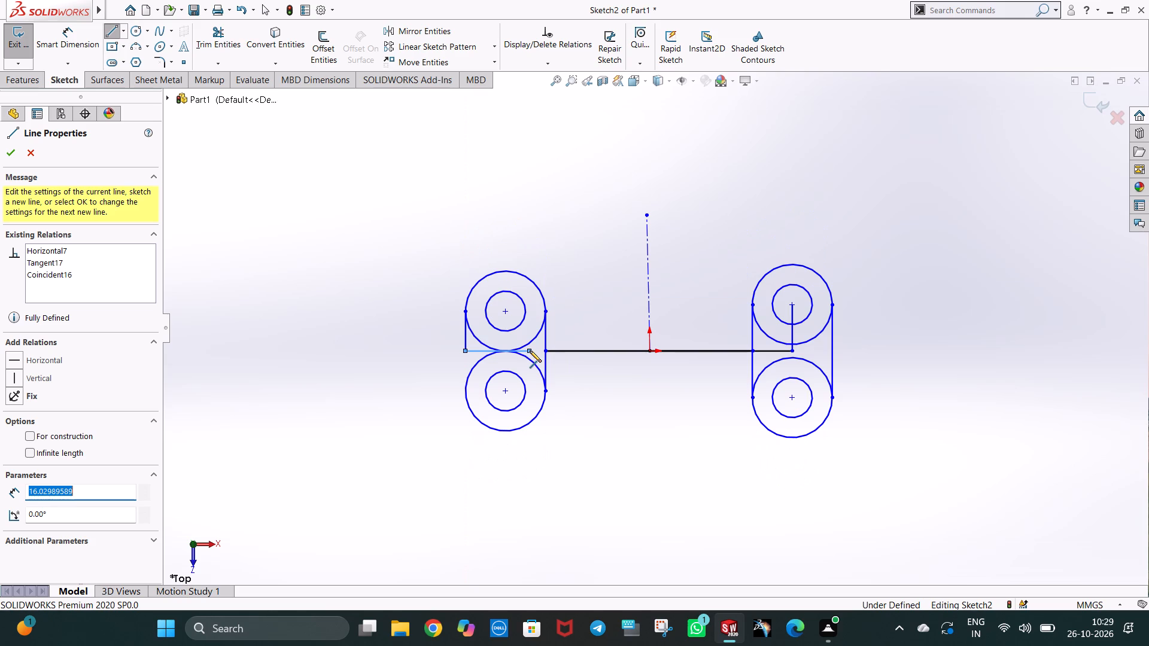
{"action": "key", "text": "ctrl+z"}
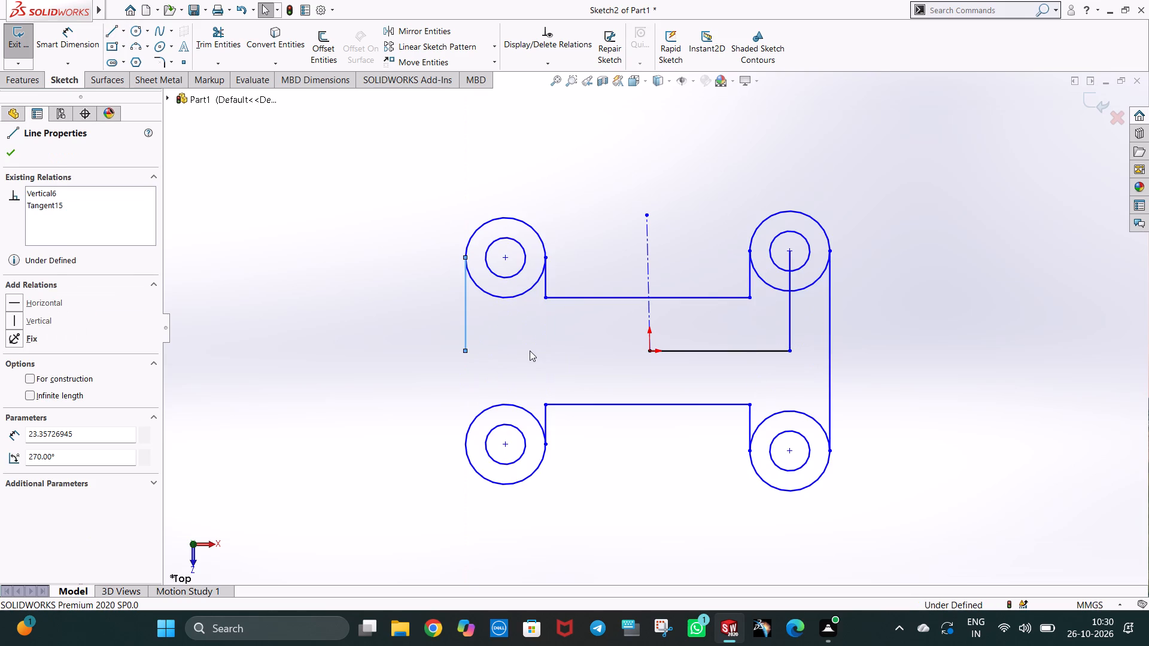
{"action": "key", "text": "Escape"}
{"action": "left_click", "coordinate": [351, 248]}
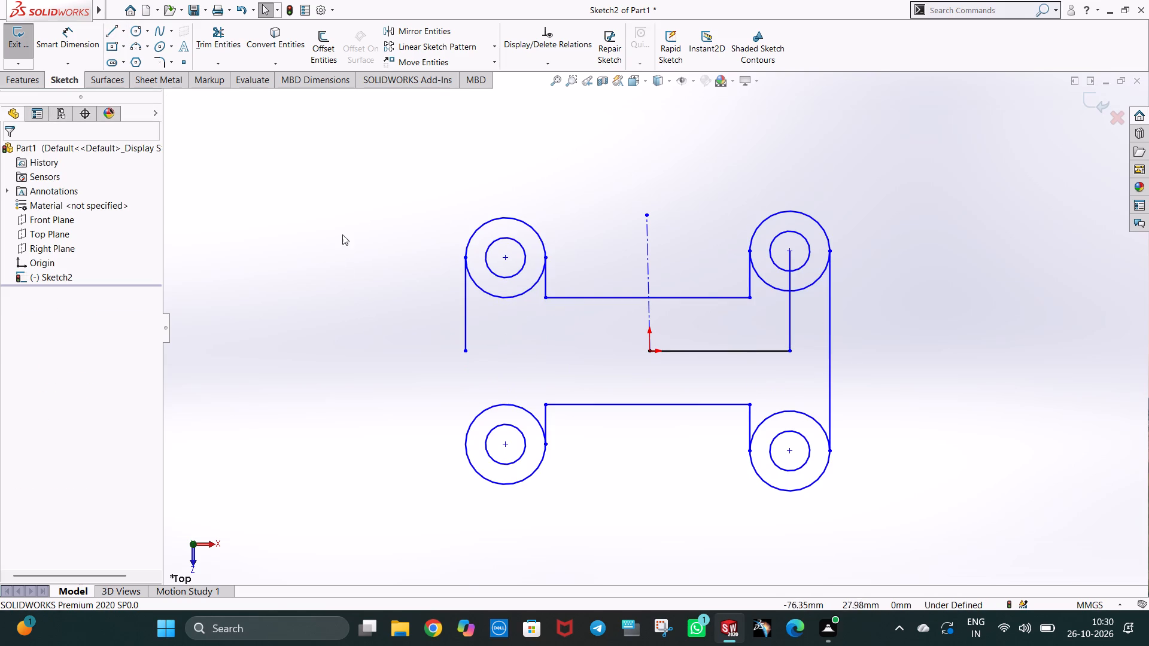
Draw a 15 mm horizontal centerline from the new vertical line's lower end toward the origin.
{"action": "left_click", "coordinate": [119, 31]}
{"action": "left_click", "coordinate": [124, 33]}
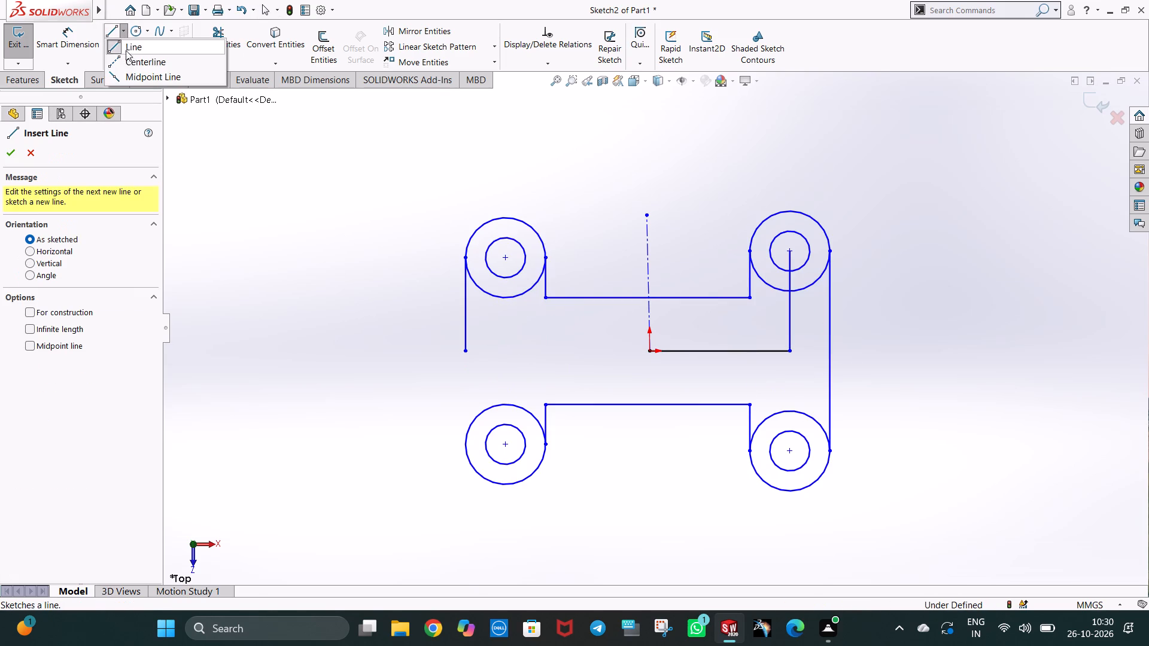
{"action": "left_click", "coordinate": [126, 59]}
{"action": "left_click", "coordinate": [465, 350]}
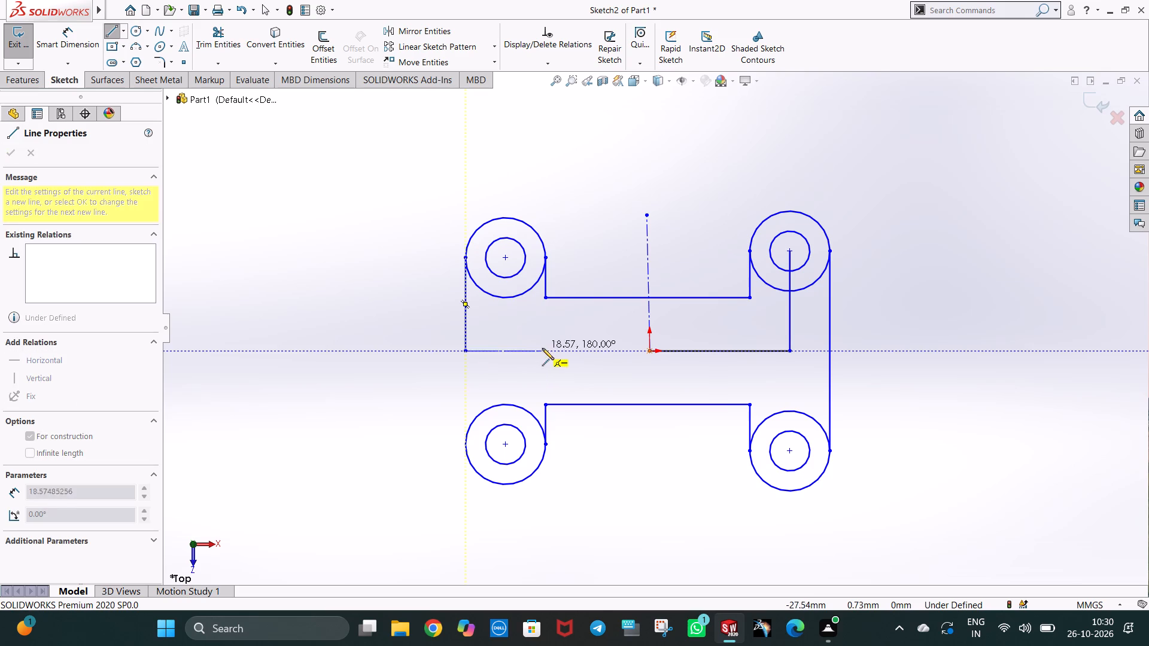
{"action": "left_click", "coordinate": [528, 349]}
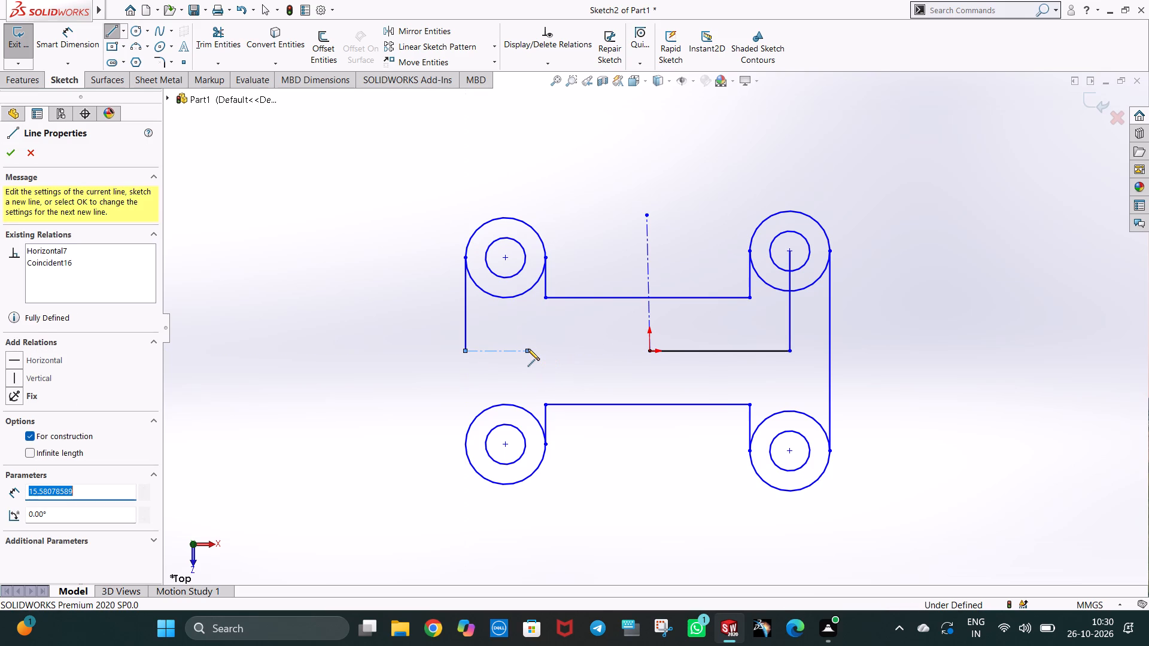
{"action": "type", "text": "15"}
{"action": "key", "text": "Return"}
{"action": "key", "text": "Escape"}
{"action": "left_click", "coordinate": [367, 351]}
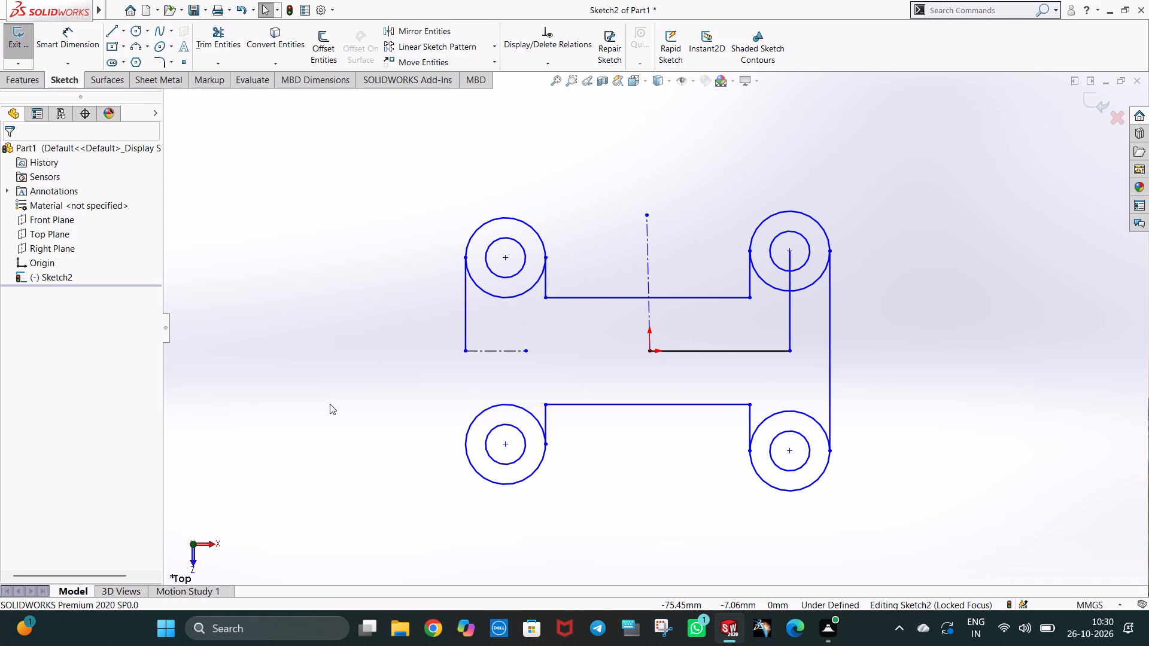
{"action": "left_click", "coordinate": [283, 272]}
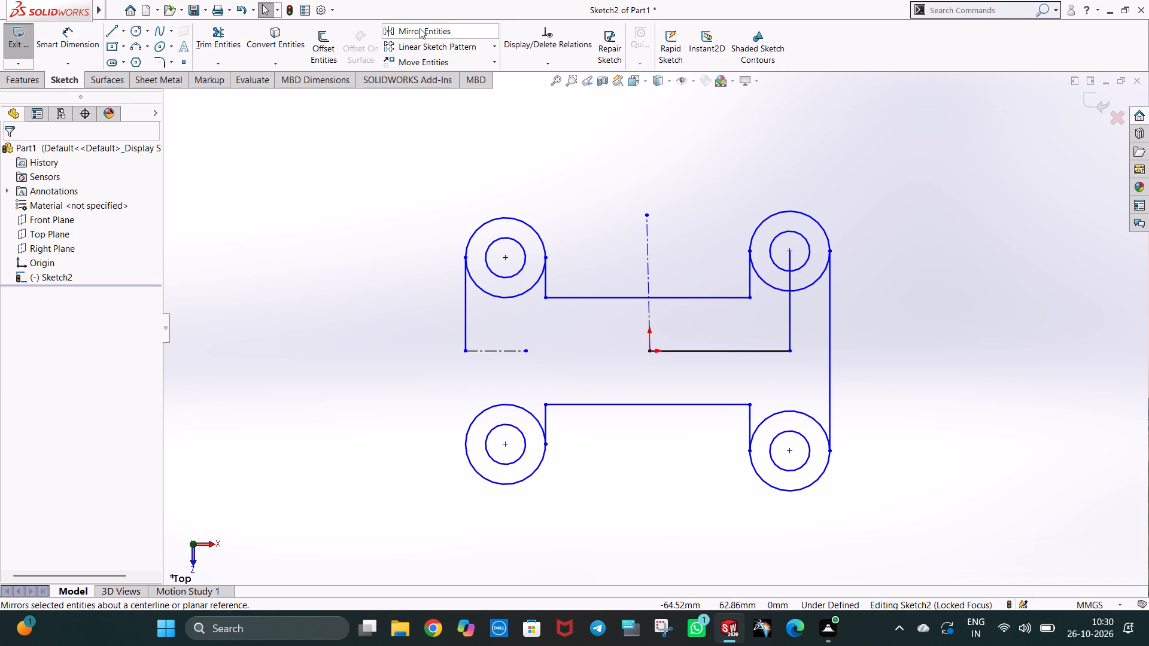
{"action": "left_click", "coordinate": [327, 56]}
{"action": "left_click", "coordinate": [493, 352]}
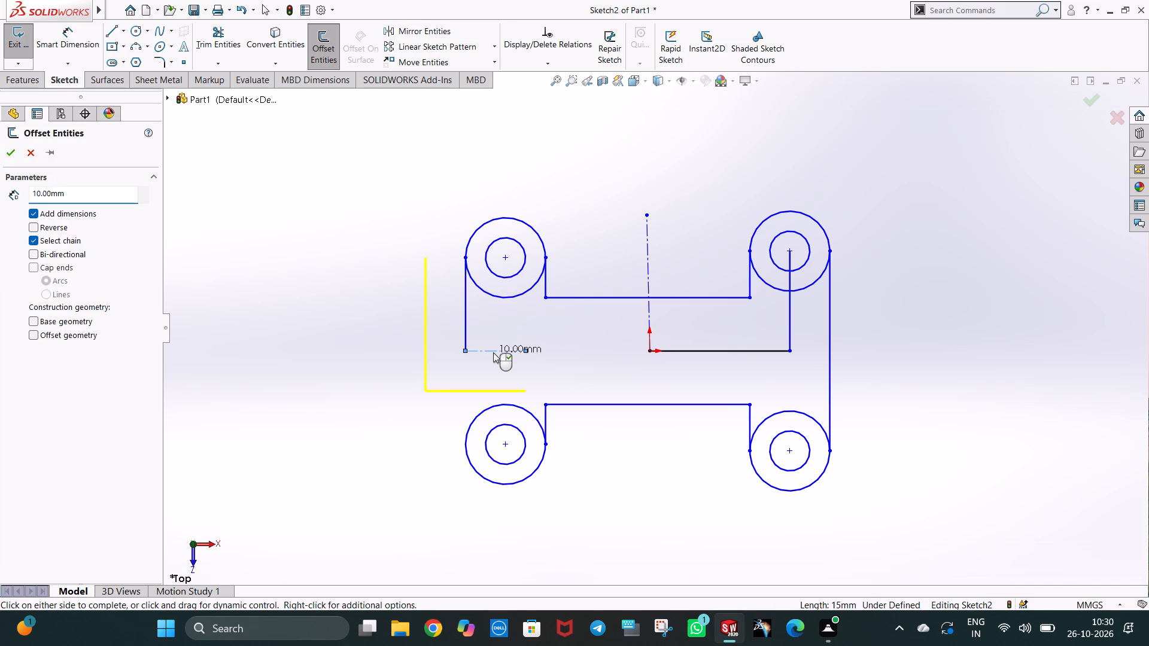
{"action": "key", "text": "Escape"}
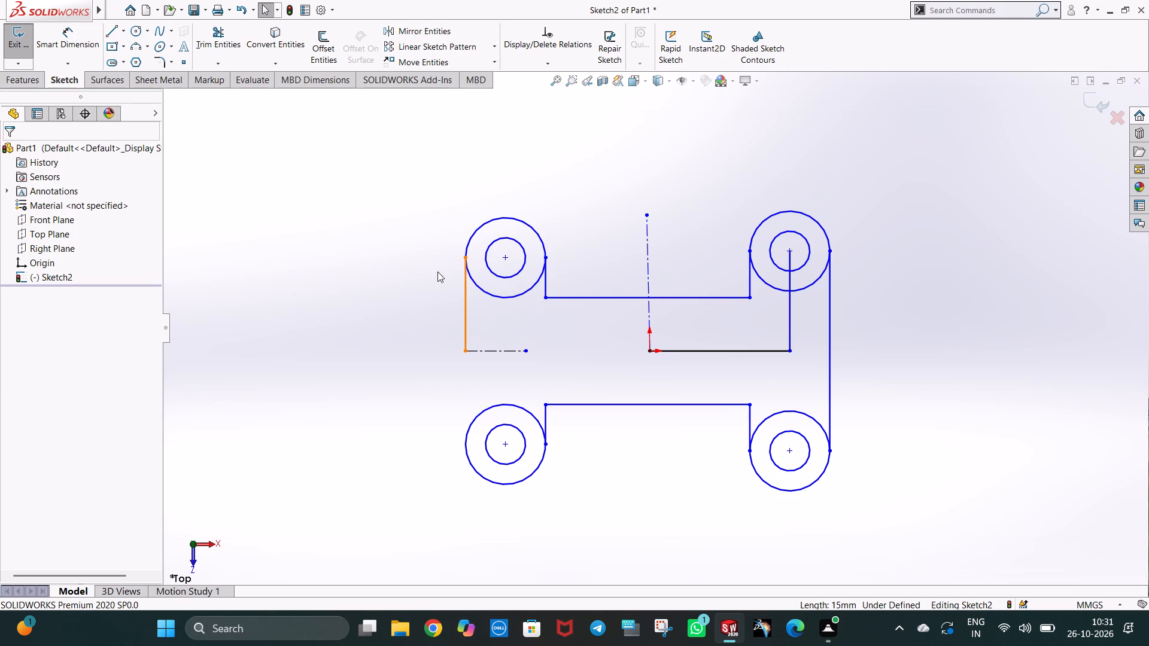
Draw a 15 mm horizontal line just below the short horizontal centerline, with its ends aligned to the centerline's ends.
{"action": "left_click", "coordinate": [117, 35]}
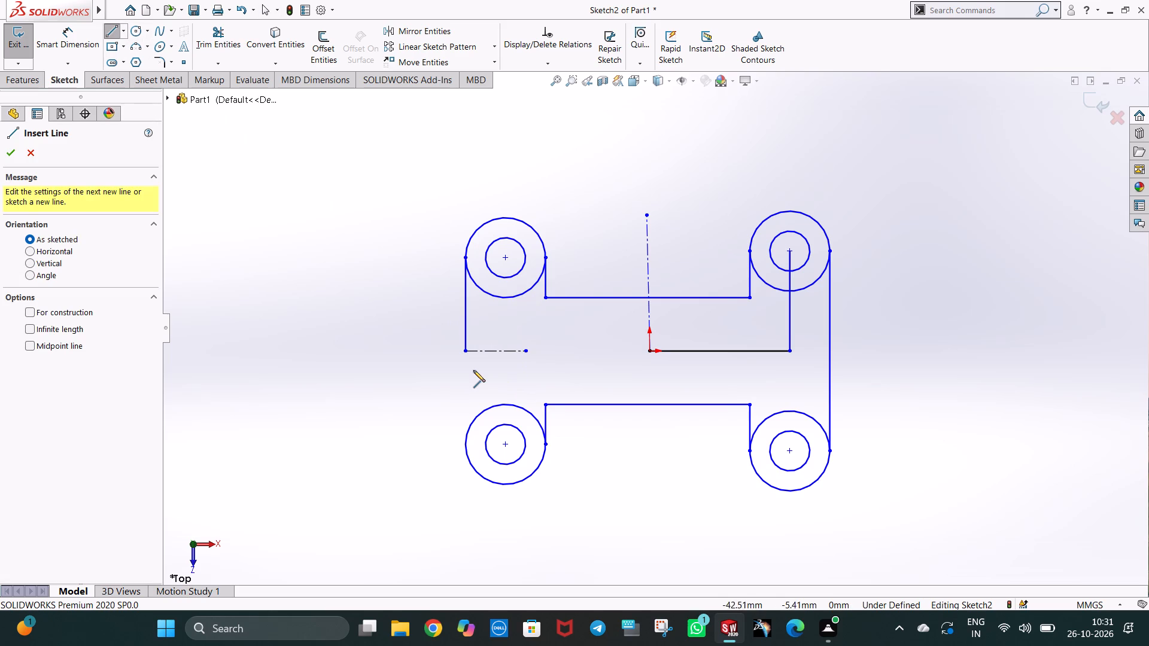
{"action": "left_click", "coordinate": [465, 367]}
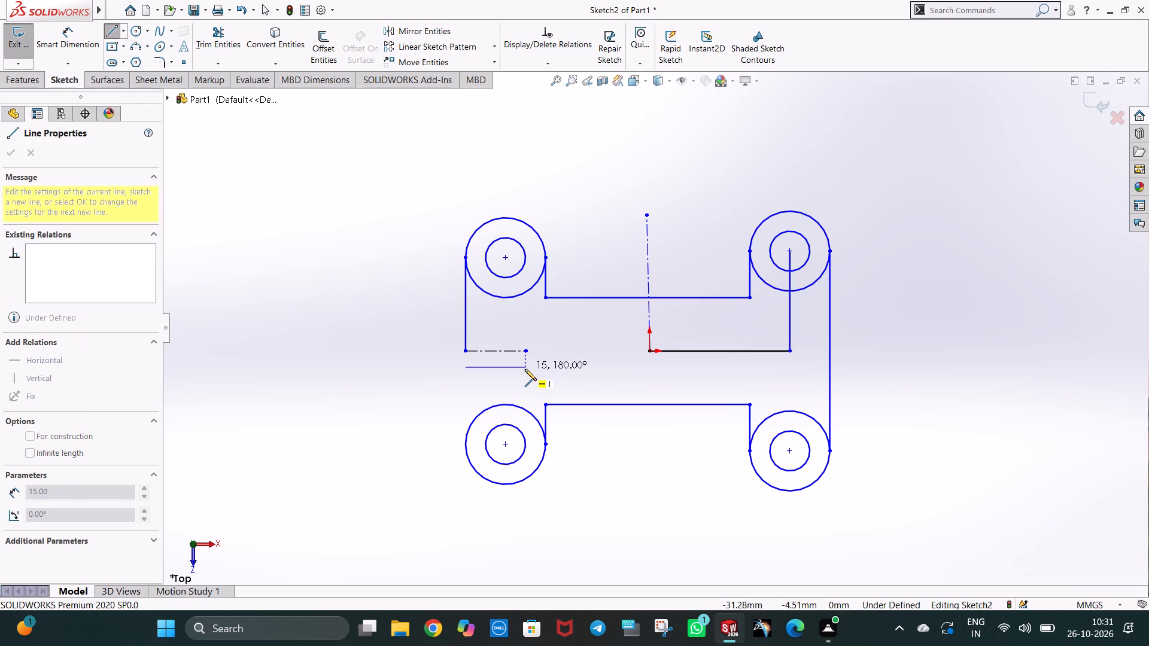
{"action": "left_click", "coordinate": [525, 369]}
{"action": "key", "text": "Escape"}
Dimension the distance between the short horizontal centerline and the line below it as 5 mm.
{"action": "left_click", "coordinate": [92, 39]}
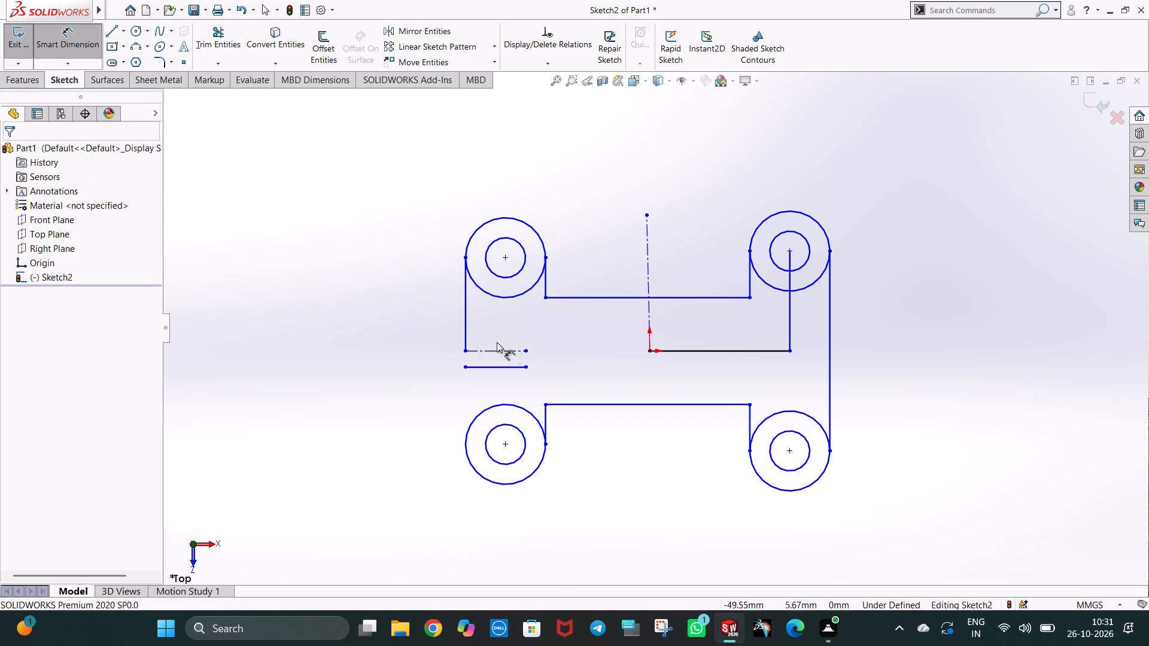
{"action": "left_click", "coordinate": [505, 352]}
{"action": "left_click", "coordinate": [504, 366]}
{"action": "left_click", "coordinate": [413, 358]}
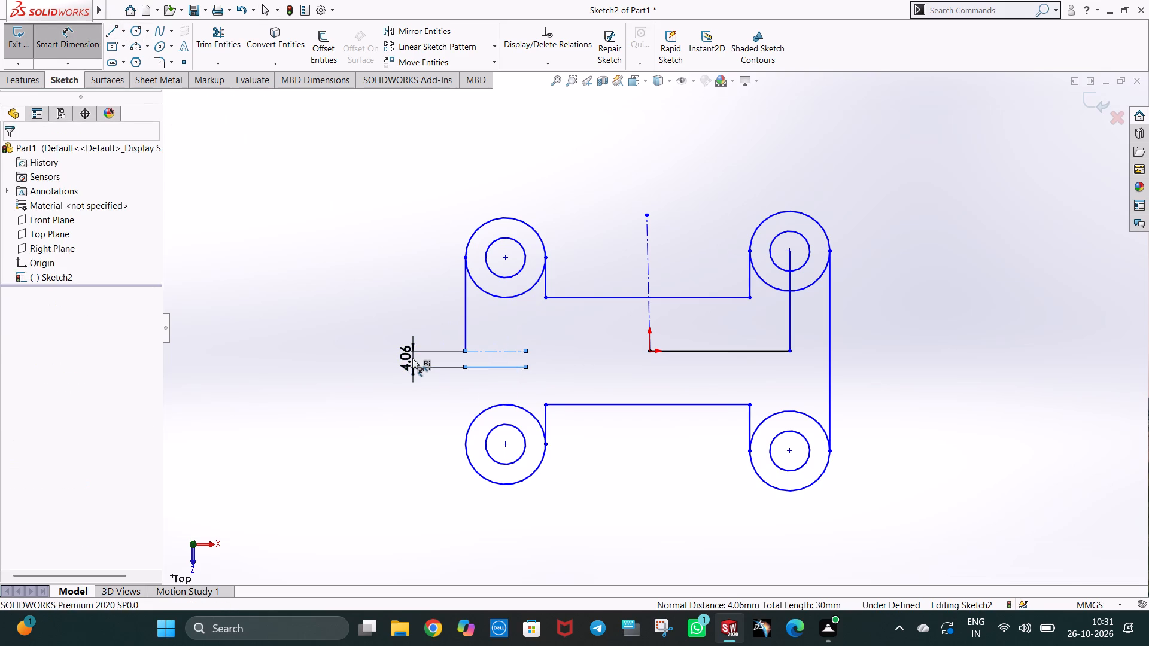
{"action": "key", "text": "5"}
{"action": "key", "text": "Return"}
{"action": "left_click", "coordinate": [376, 296]}
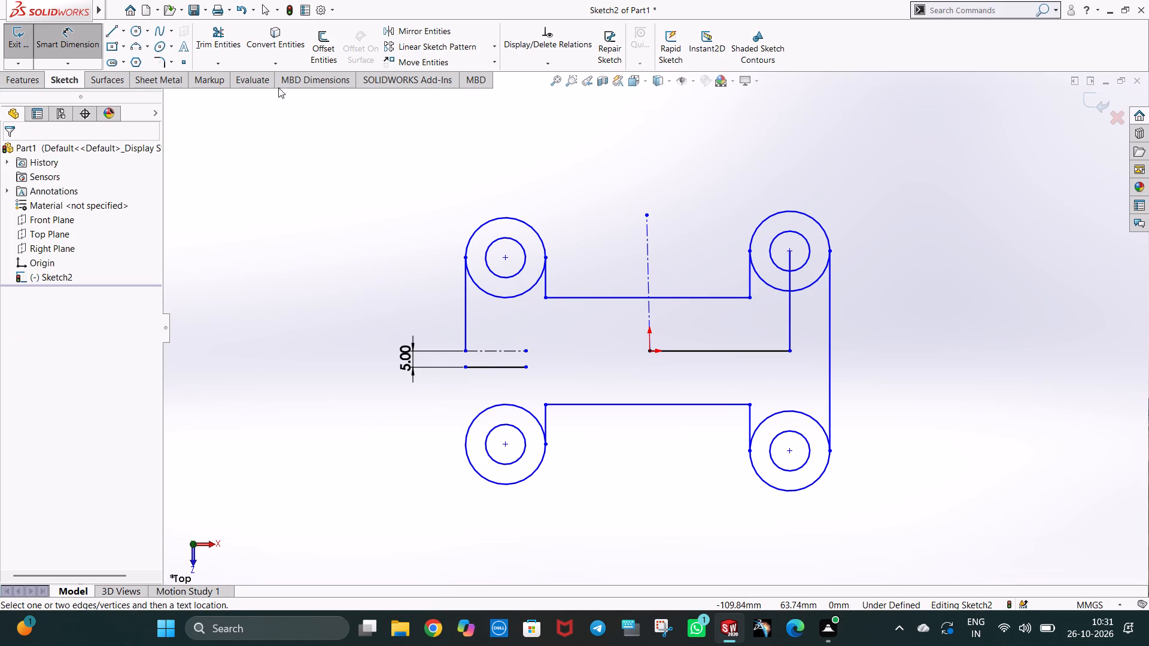
Mirror the short horizontal line about the 15 mm centerline, keeping the original.
{"action": "left_click", "coordinate": [433, 35]}
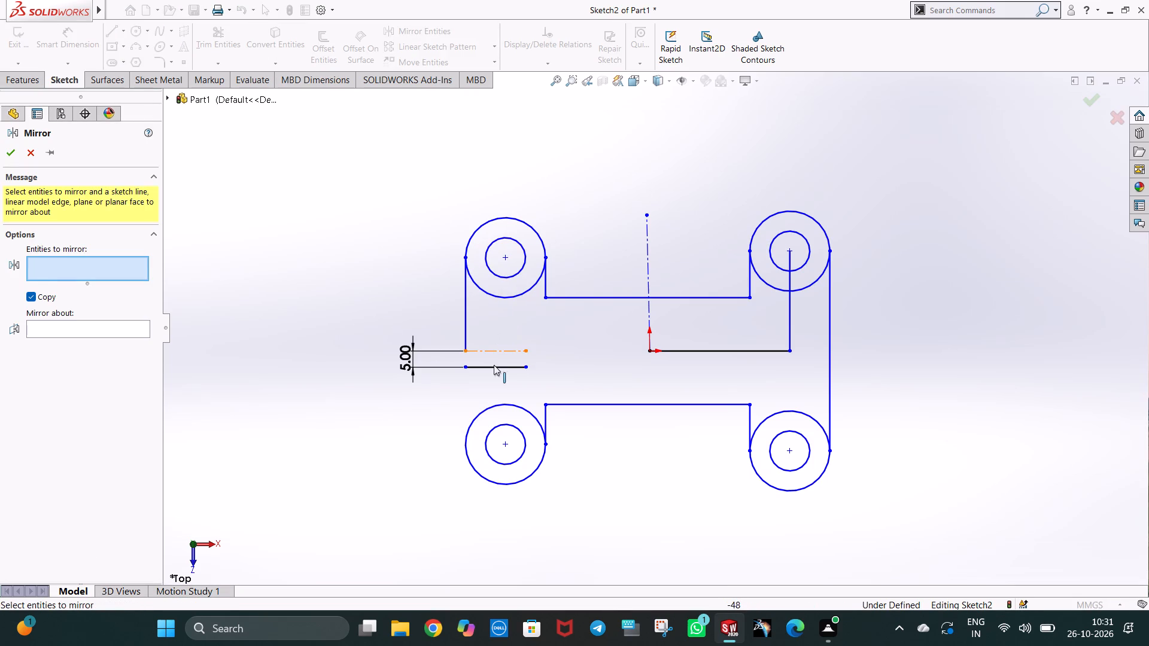
{"action": "left_click", "coordinate": [494, 365]}
{"action": "left_click", "coordinate": [124, 327]}
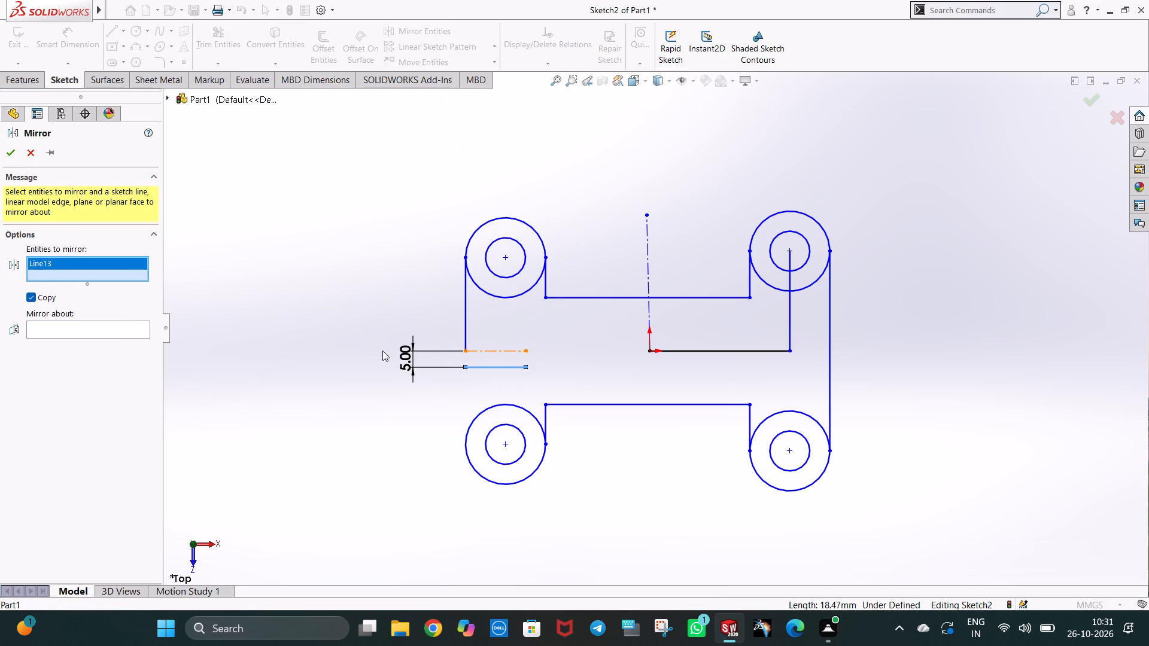
{"action": "left_click", "coordinate": [497, 354]}
{"action": "right_click", "coordinate": [497, 354]}
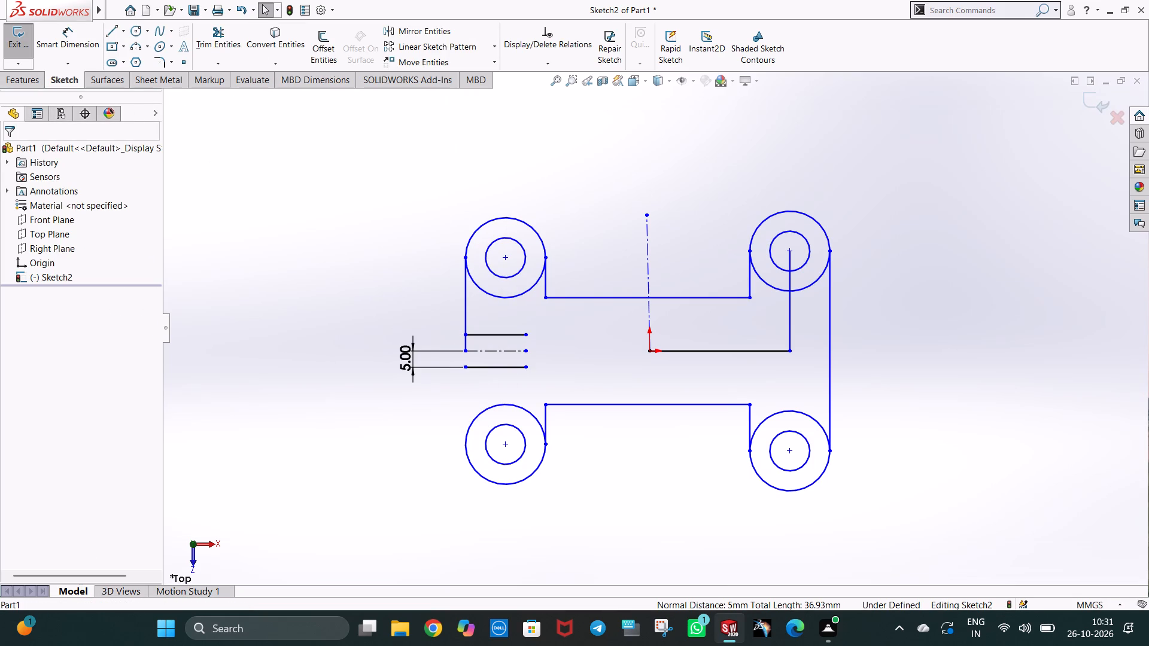
Draw a circle of 5 mm radius centred on the inner end of the 15 mm centerline.
{"action": "left_click", "coordinate": [136, 29]}
{"action": "left_click", "coordinate": [525, 350]}
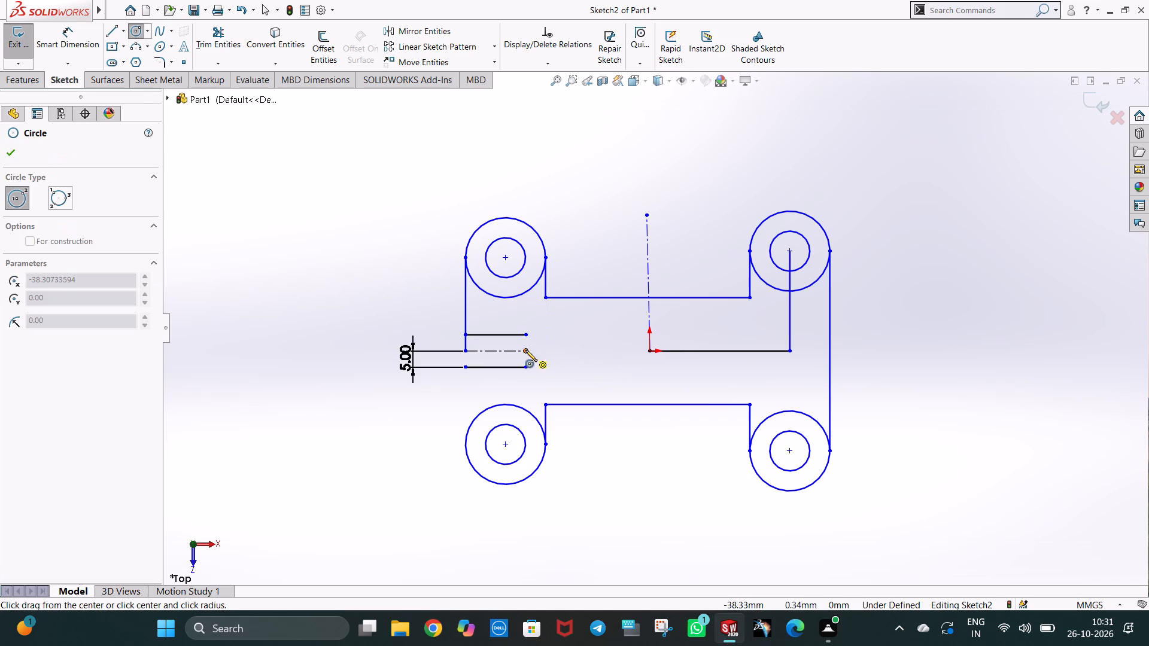
{"action": "left_click", "coordinate": [536, 363]}
{"action": "key", "text": "5"}
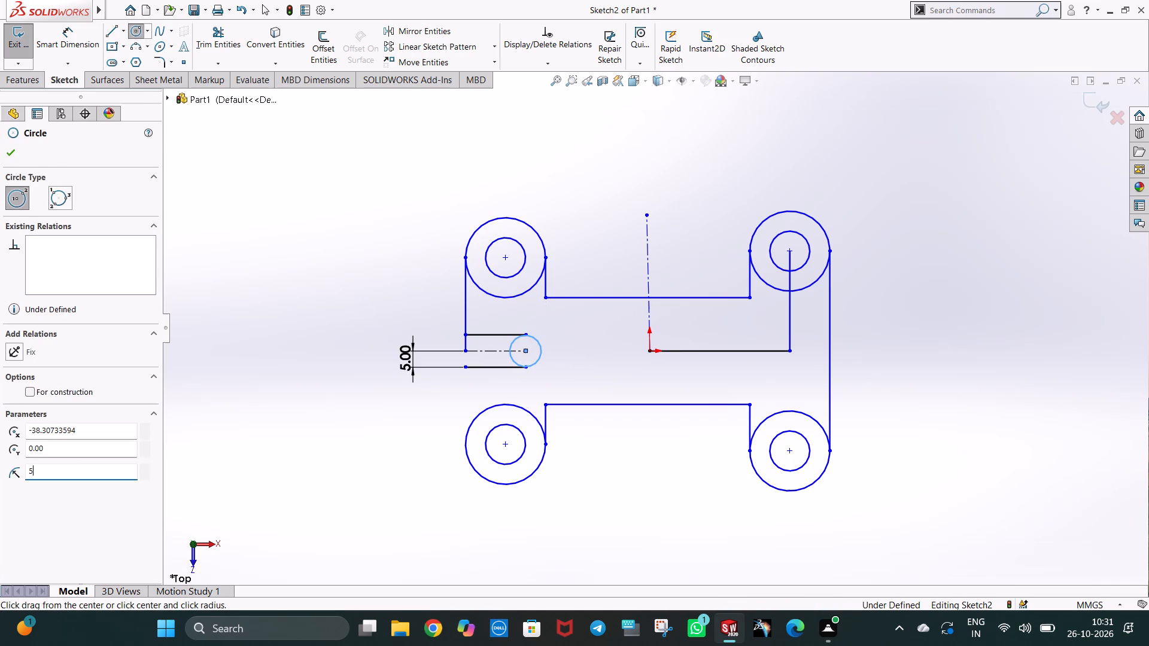
{"action": "key", "text": "Return"}
{"action": "key", "text": "Escape"}
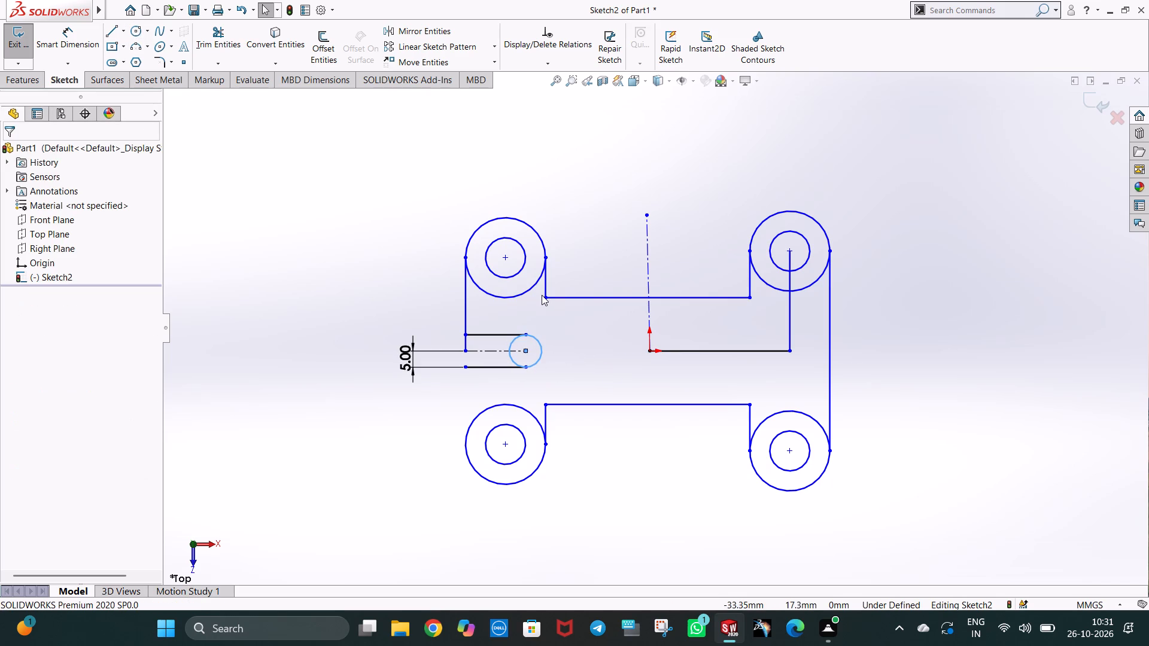
{"action": "key", "text": "Escape"}
{"action": "left_click", "coordinate": [414, 243]}
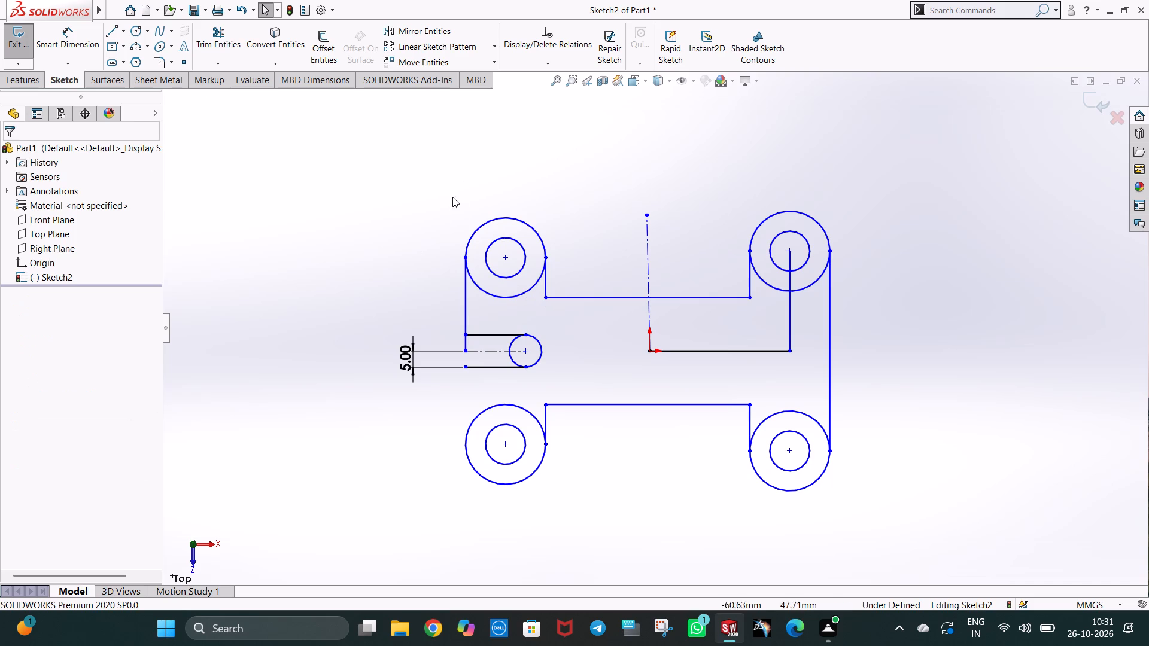
Draw a vertical line from the lower slot line's outer end to the lower-left outer circle's outermost side point.
{"action": "left_click", "coordinate": [110, 35]}
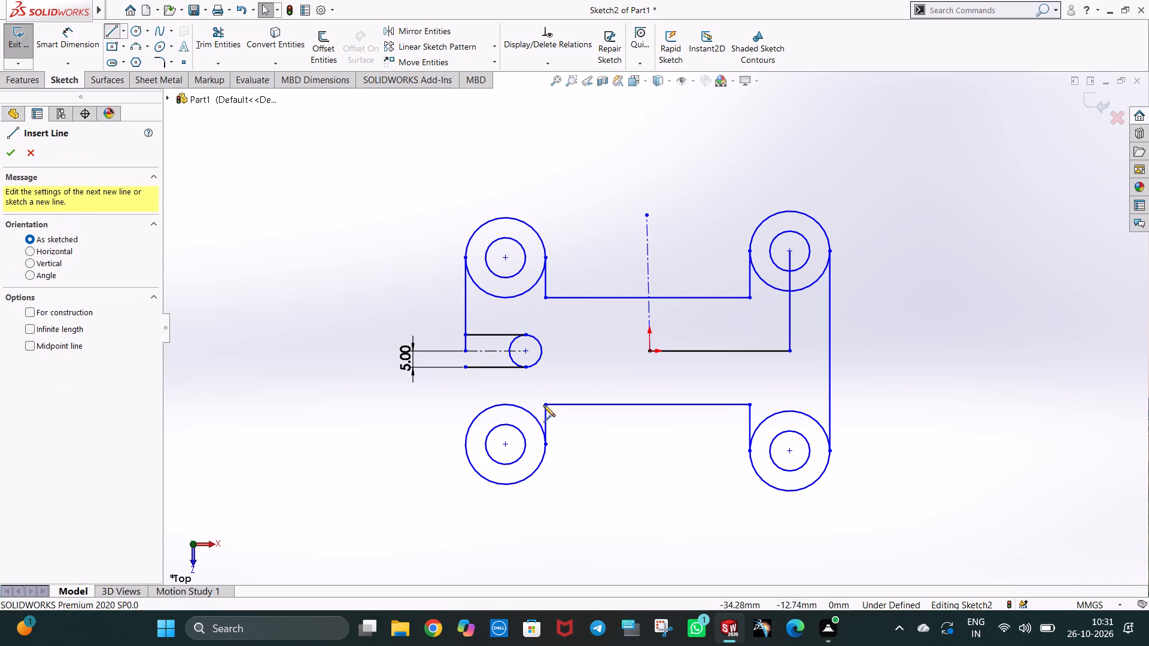
{"action": "left_click", "coordinate": [466, 367]}
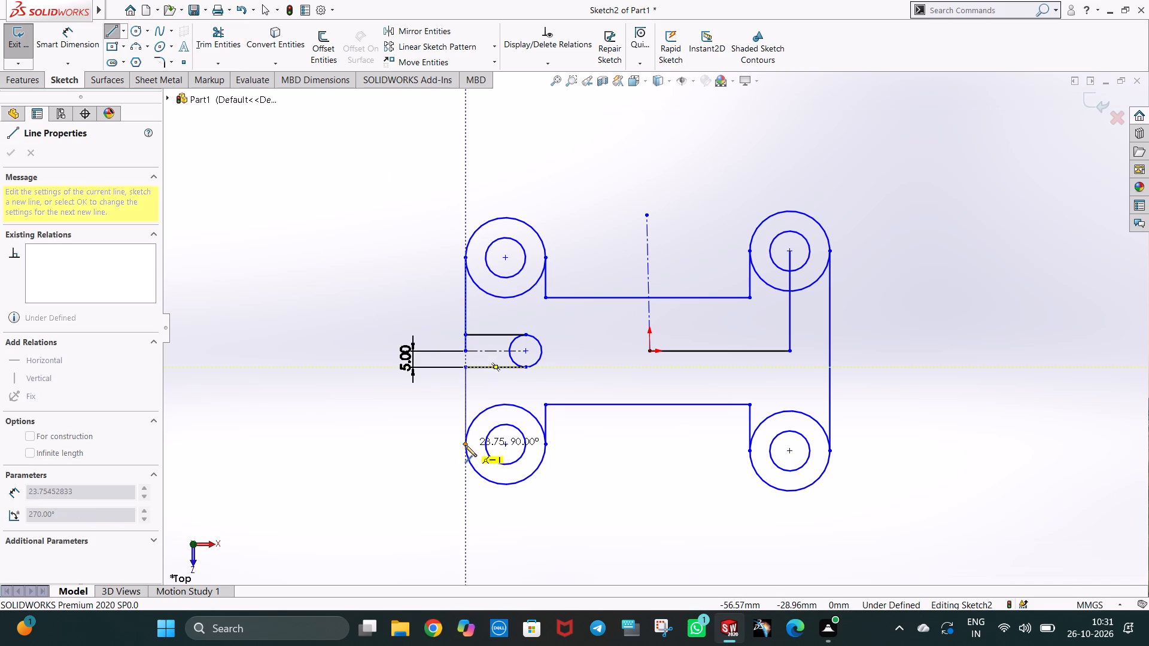
{"action": "left_click", "coordinate": [464, 444]}
{"action": "key", "text": "Escape"}
{"action": "key", "text": "Escape"}
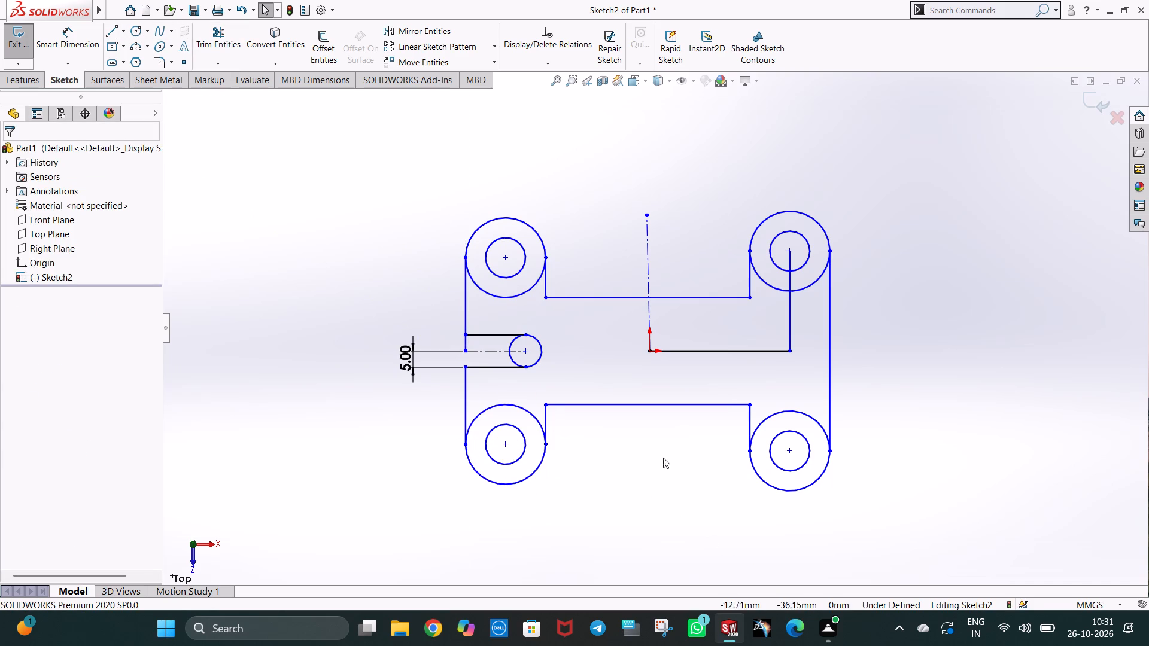
Trim the inward-facing halves of the four outer circles and the lines from the origin up to the upper-right small circle.
{"action": "left_click", "coordinate": [217, 33]}
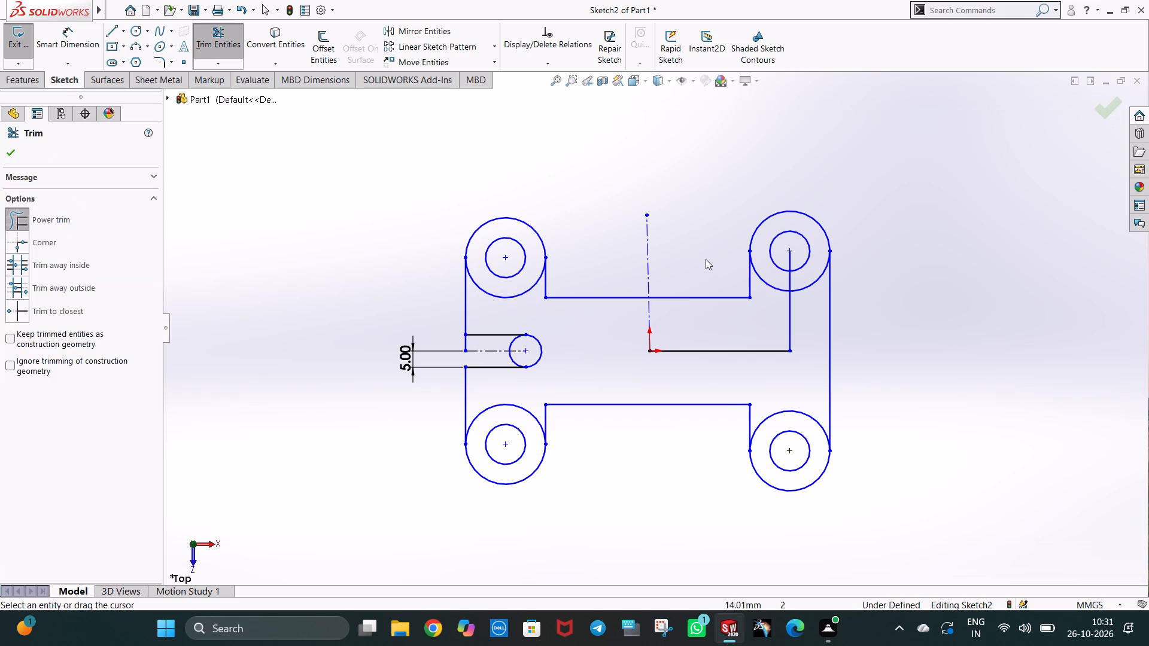
{"action": "left_click_drag", "start_coordinate": [759, 316], "coordinate": [775, 282]}
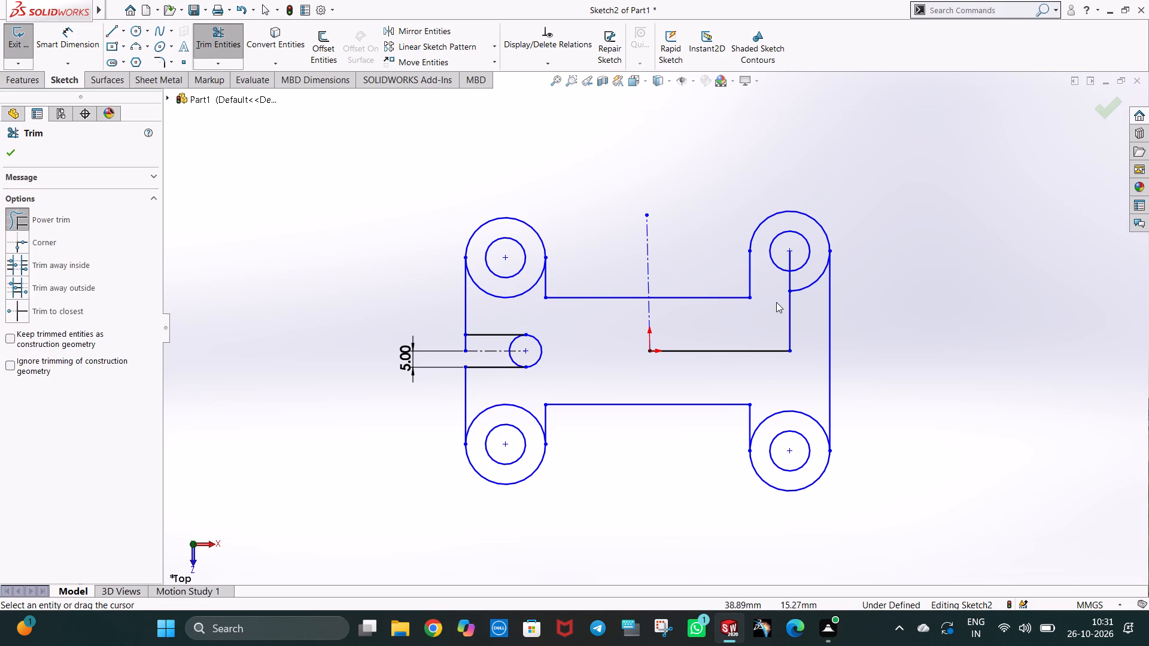
{"action": "left_click_drag", "start_coordinate": [803, 326], "coordinate": [729, 364]}
{"action": "left_click_drag", "start_coordinate": [763, 280], "coordinate": [771, 283]}
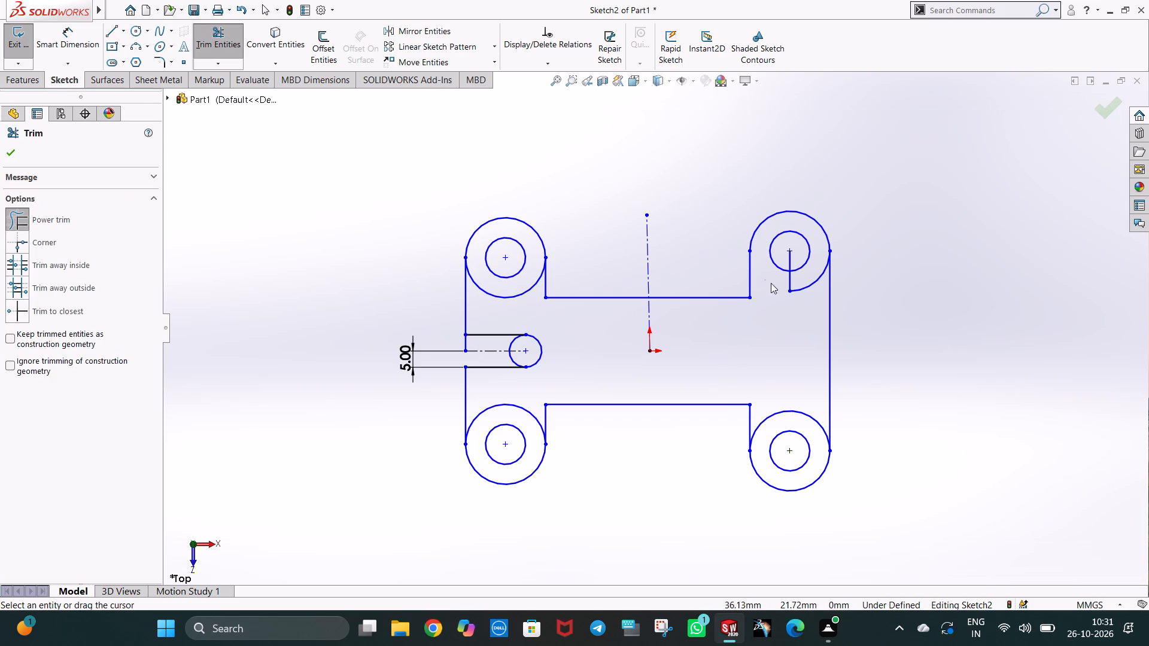
{"action": "left_click_drag", "start_coordinate": [771, 283], "coordinate": [805, 422]}
{"action": "left_click_drag", "start_coordinate": [535, 301], "coordinate": [528, 281]}
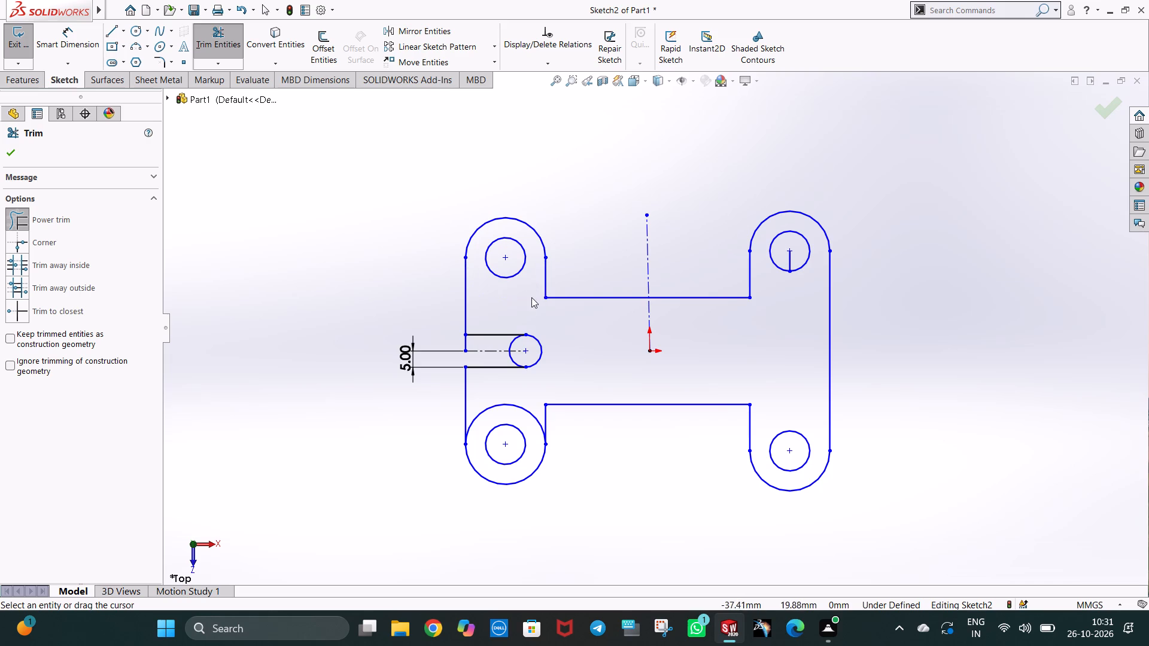
{"action": "left_click_drag", "start_coordinate": [556, 376], "coordinate": [519, 413]}
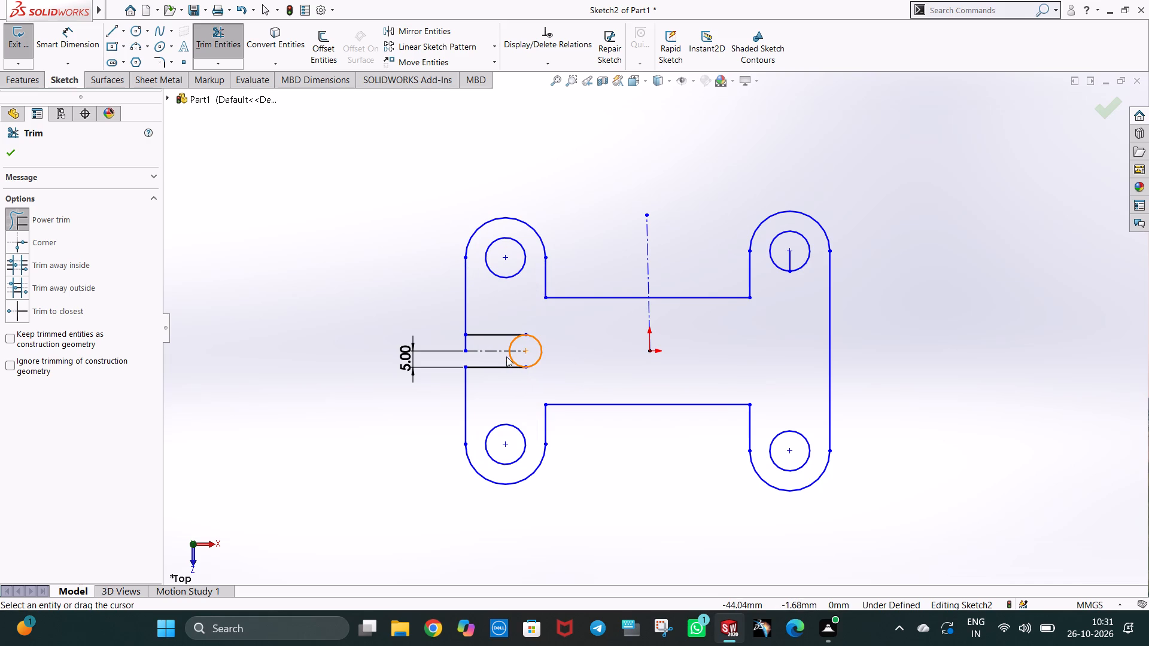
Trim the slot circle's half between the slot lines and the vertical line stub crossing the slot's opening.
{"action": "left_click_drag", "start_coordinate": [506, 356], "coordinate": [518, 356]}
{"action": "left_click_drag", "start_coordinate": [503, 339], "coordinate": [515, 342]}
{"action": "left_click_drag", "start_coordinate": [478, 343], "coordinate": [475, 343]}
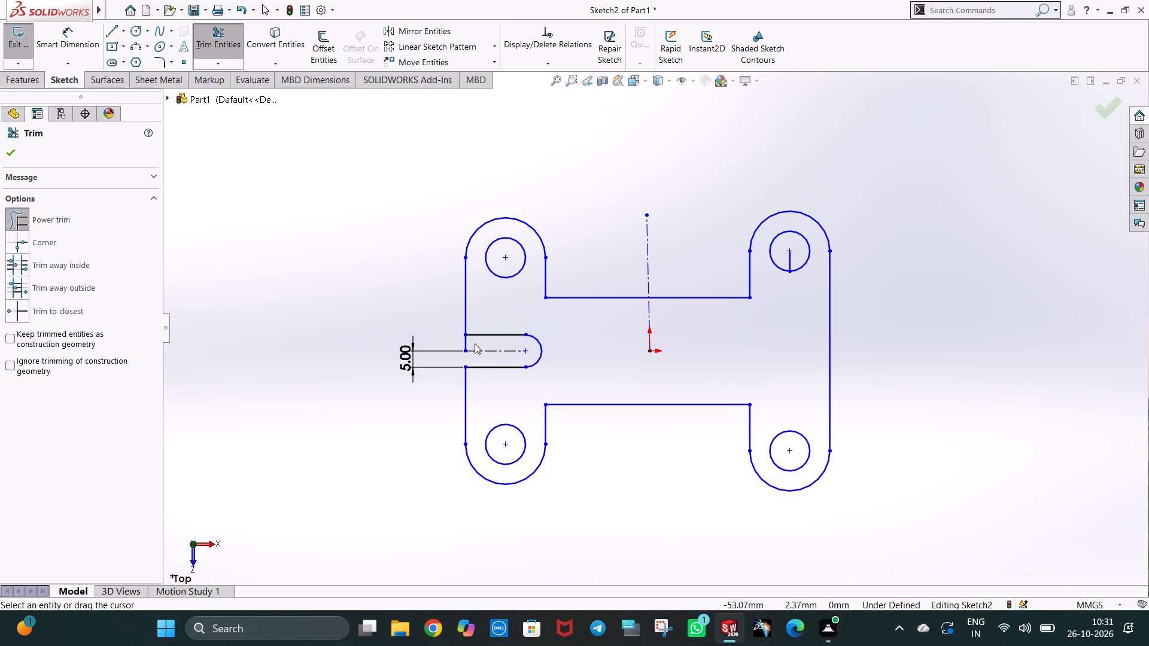
{"action": "left_click_drag", "start_coordinate": [475, 343], "coordinate": [457, 340]}
Draw a circle of 20 mm radius centred on the origin.
{"action": "key", "text": "Escape"}
{"action": "left_click", "coordinate": [141, 28]}
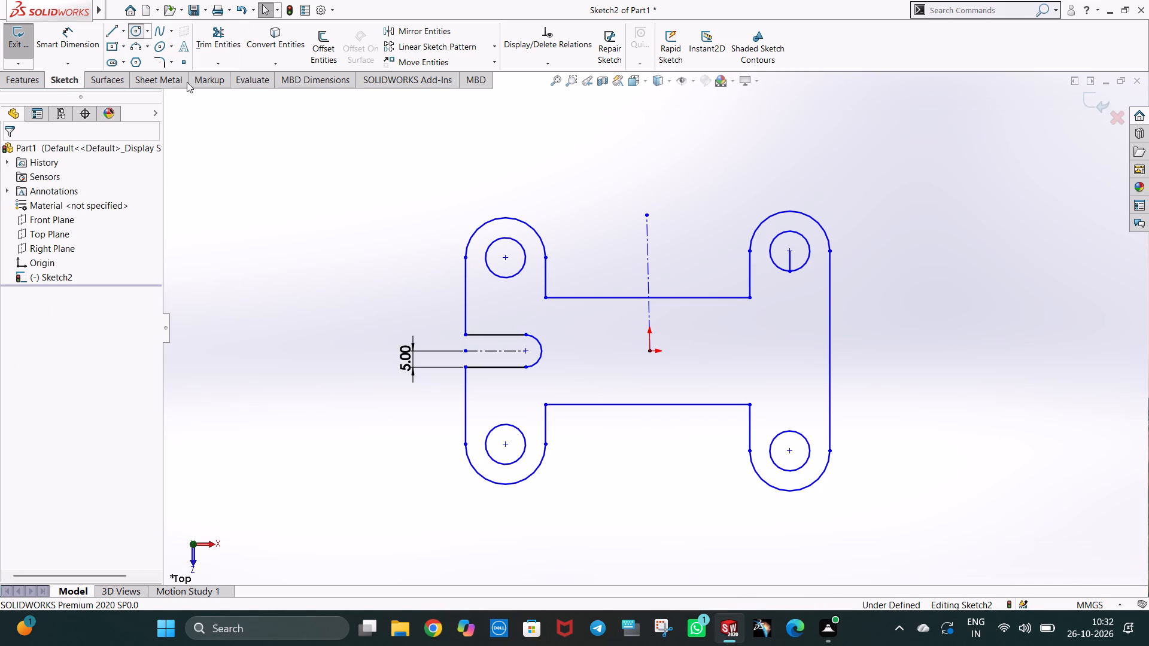
{"action": "left_click", "coordinate": [651, 350]}
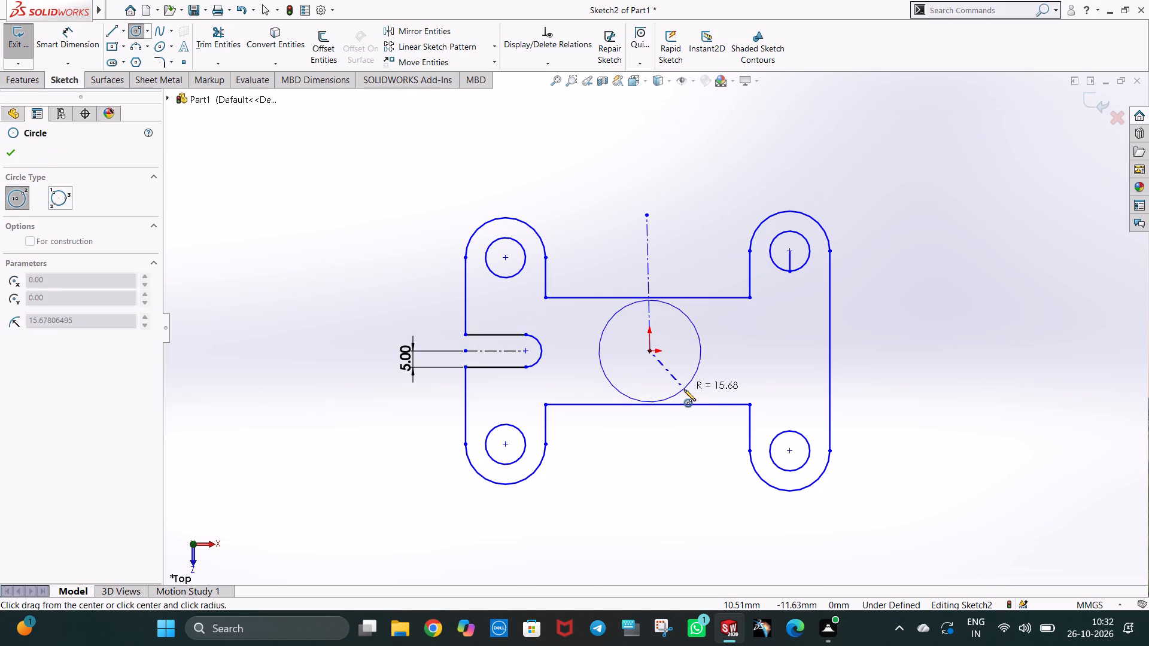
{"action": "left_click", "coordinate": [707, 427]}
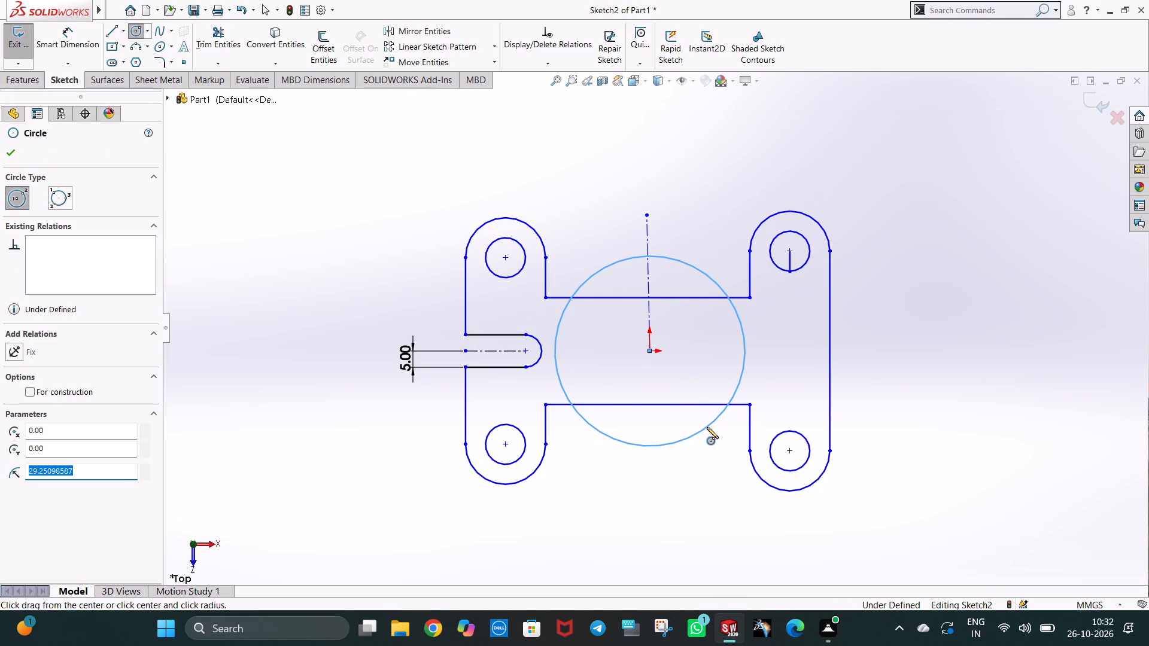
{"action": "type", "text": "20"}
{"action": "key", "text": "Return"}
{"action": "key", "text": "Escape"}
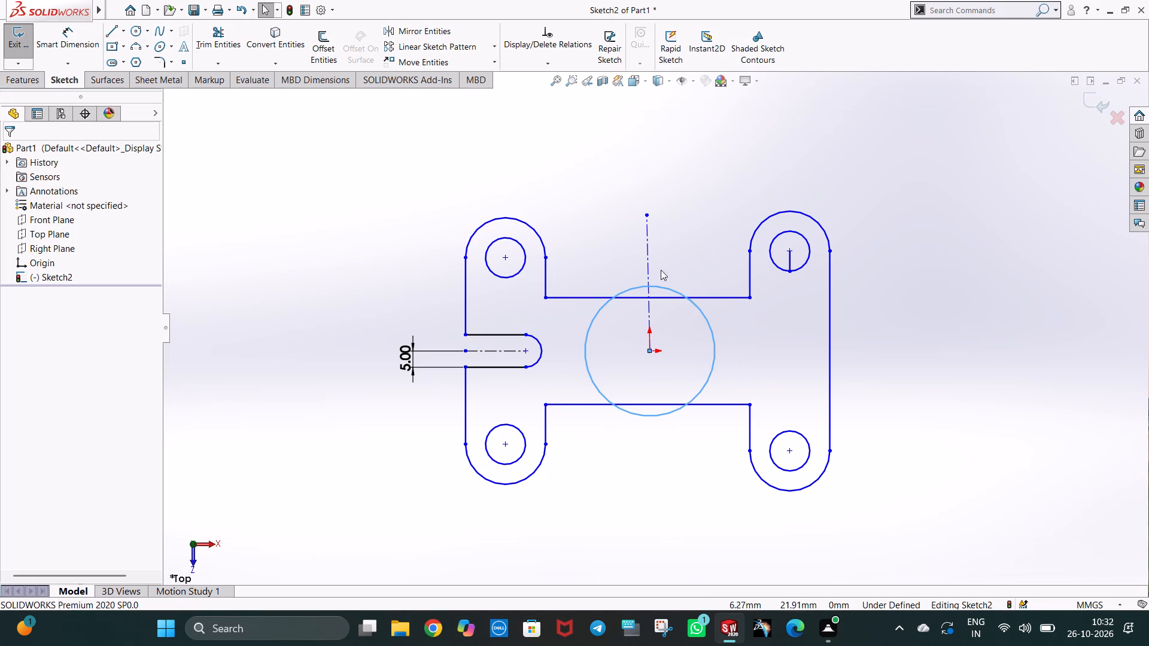
{"action": "key", "text": "Escape"}
{"action": "left_click", "coordinate": [573, 194]}
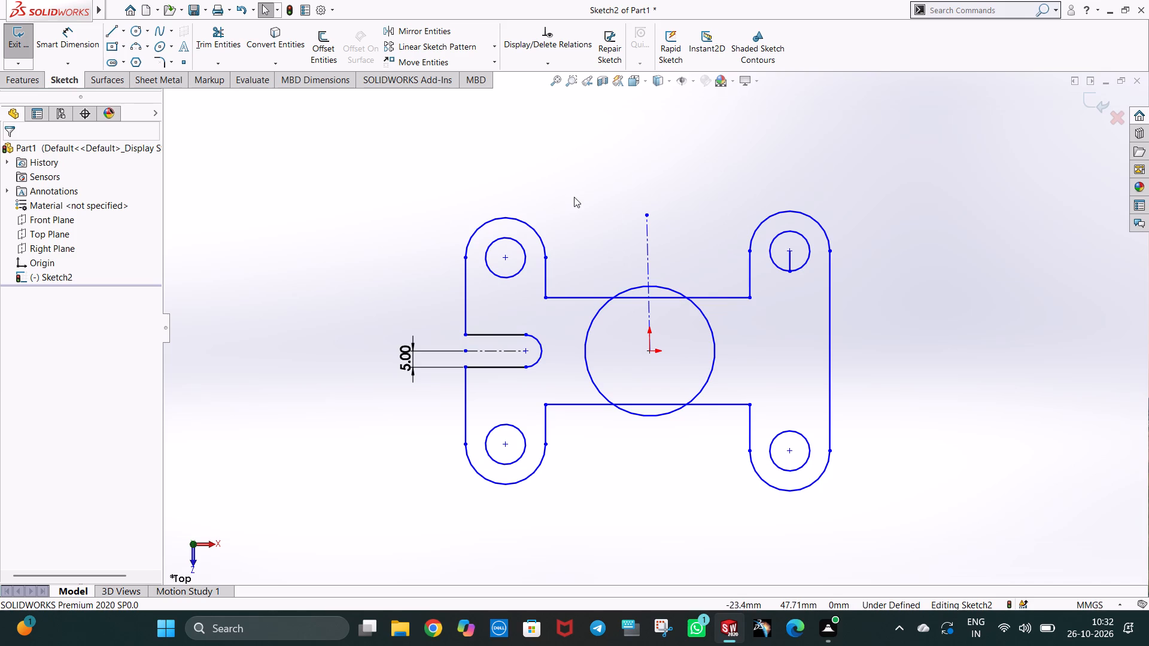
Delete the upper and lower horizontal lines that connect the left and right lug pairs.
{"action": "left_click", "coordinate": [734, 303]}
{"action": "key", "text": "Delete"}
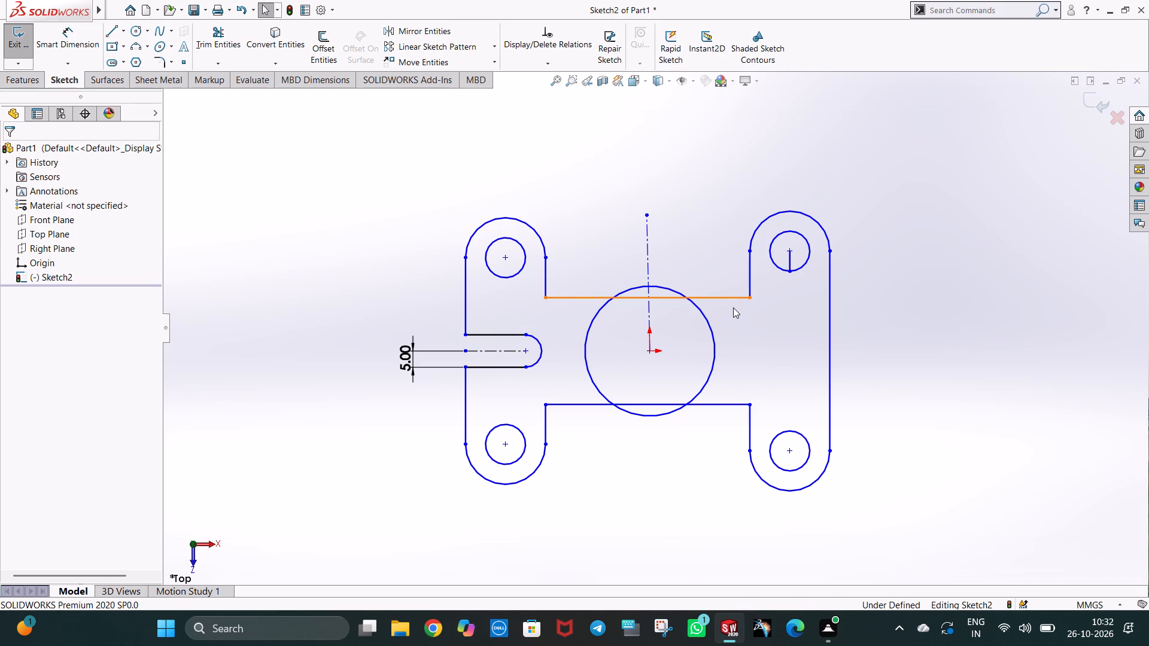
{"action": "left_click", "coordinate": [712, 409]}
{"action": "key", "text": "Delete"}
{"action": "left_click", "coordinate": [722, 298]}
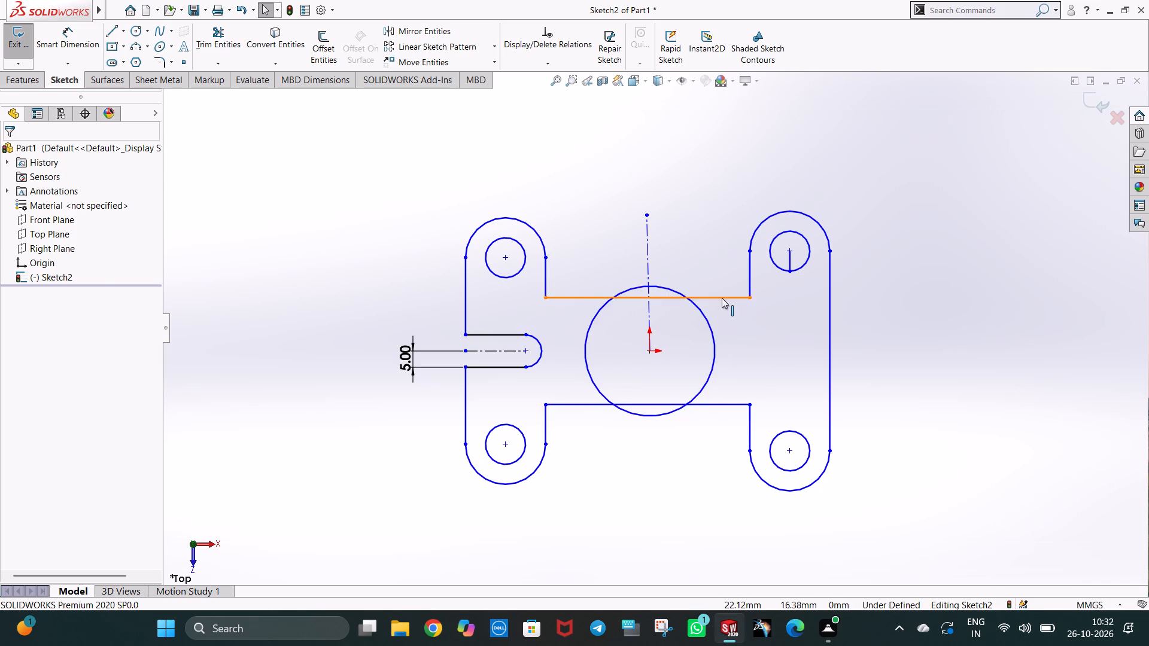
{"action": "key", "text": "Delete"}
{"action": "left_click", "coordinate": [727, 403]}
{"action": "key", "text": "Delete"}
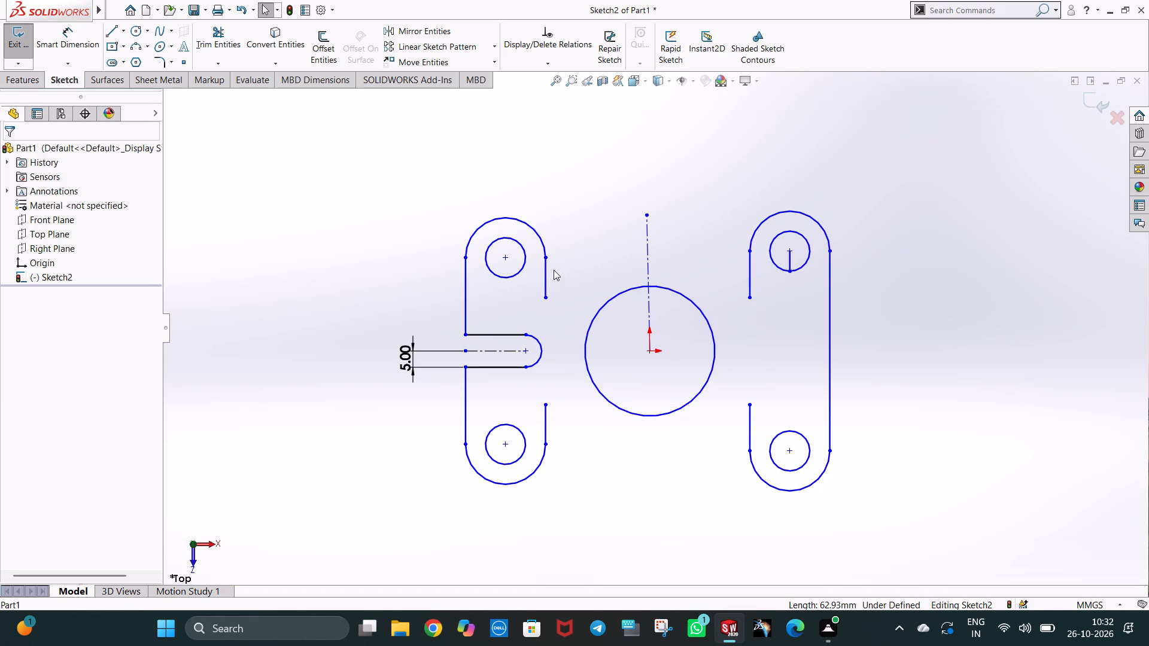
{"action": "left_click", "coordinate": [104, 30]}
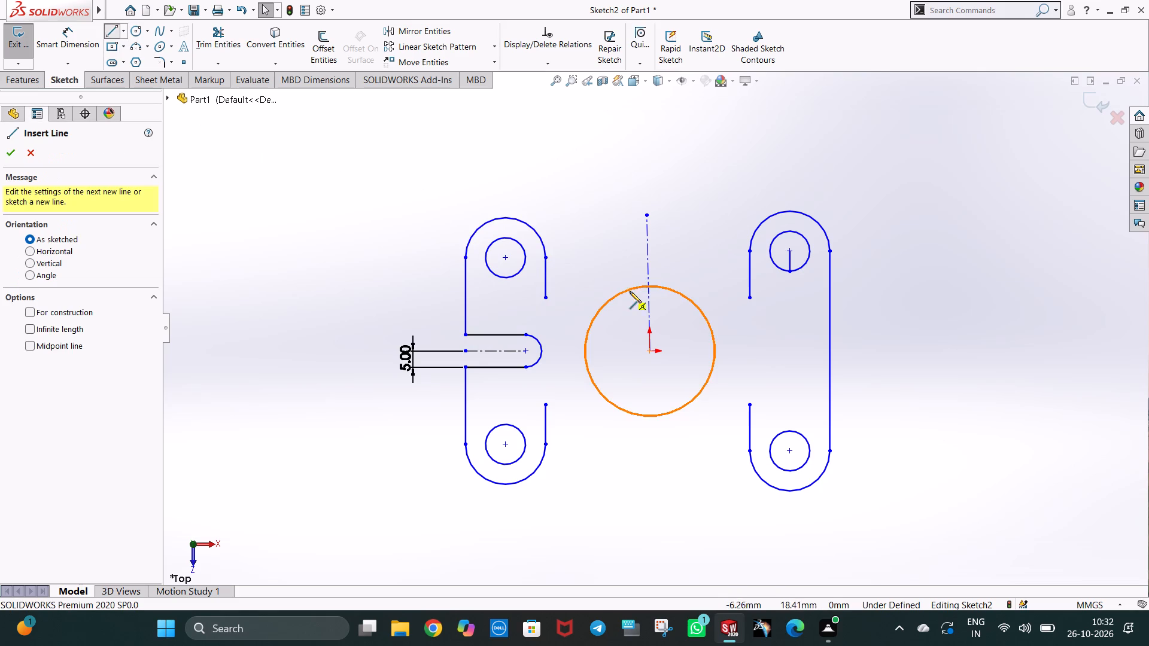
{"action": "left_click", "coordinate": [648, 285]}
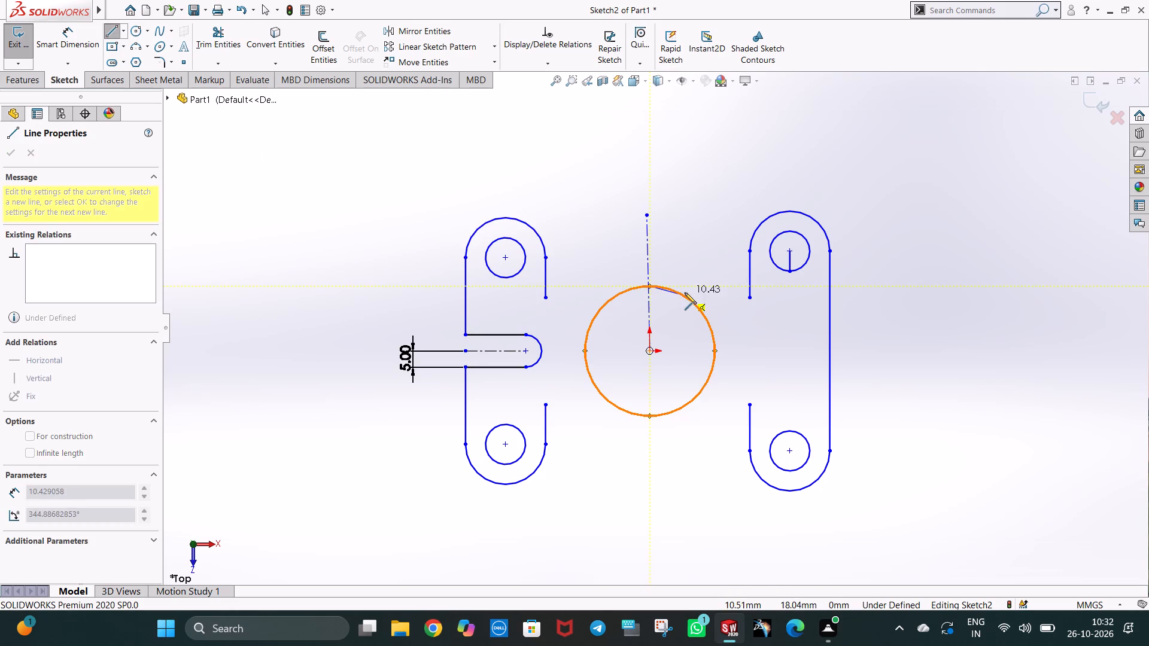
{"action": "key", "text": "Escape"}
Draw a horizontal line about 30.8 mm long from the central circle's bottom point to the lower-right lug's inner vertical line.
{"action": "scroll", "coordinate": [658, 313], "scroll_direction": "down", "scroll_amount": 1}
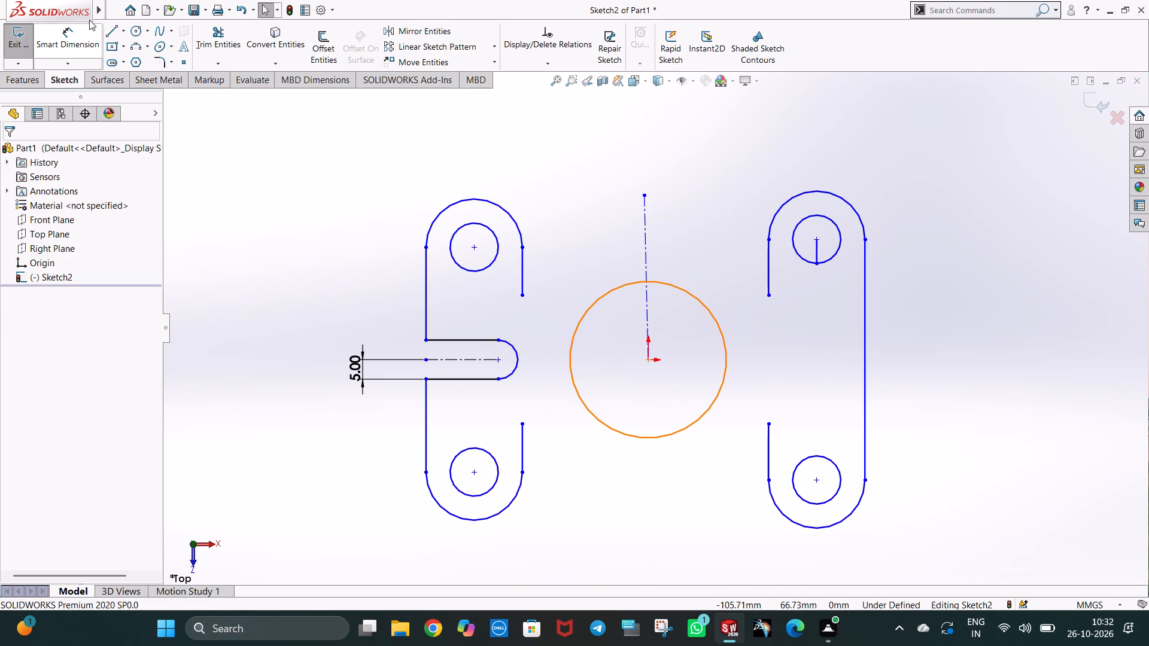
{"action": "left_click", "coordinate": [113, 33]}
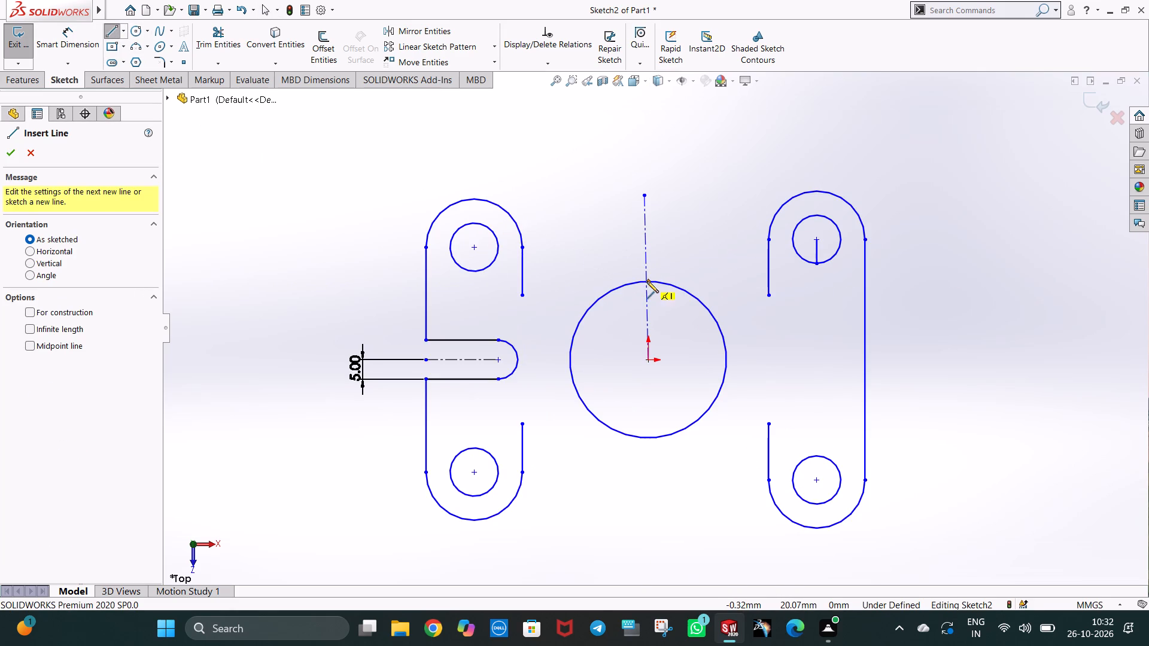
{"action": "left_click", "coordinate": [648, 436]}
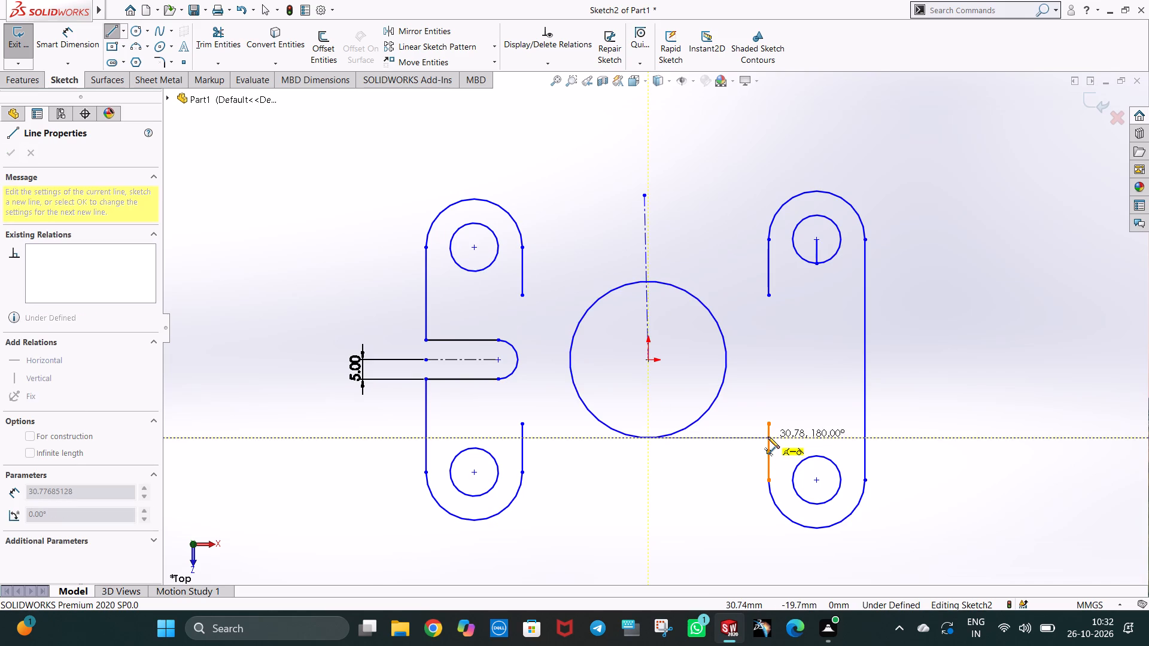
{"action": "left_click", "coordinate": [768, 437]}
{"action": "key", "text": "Escape"}
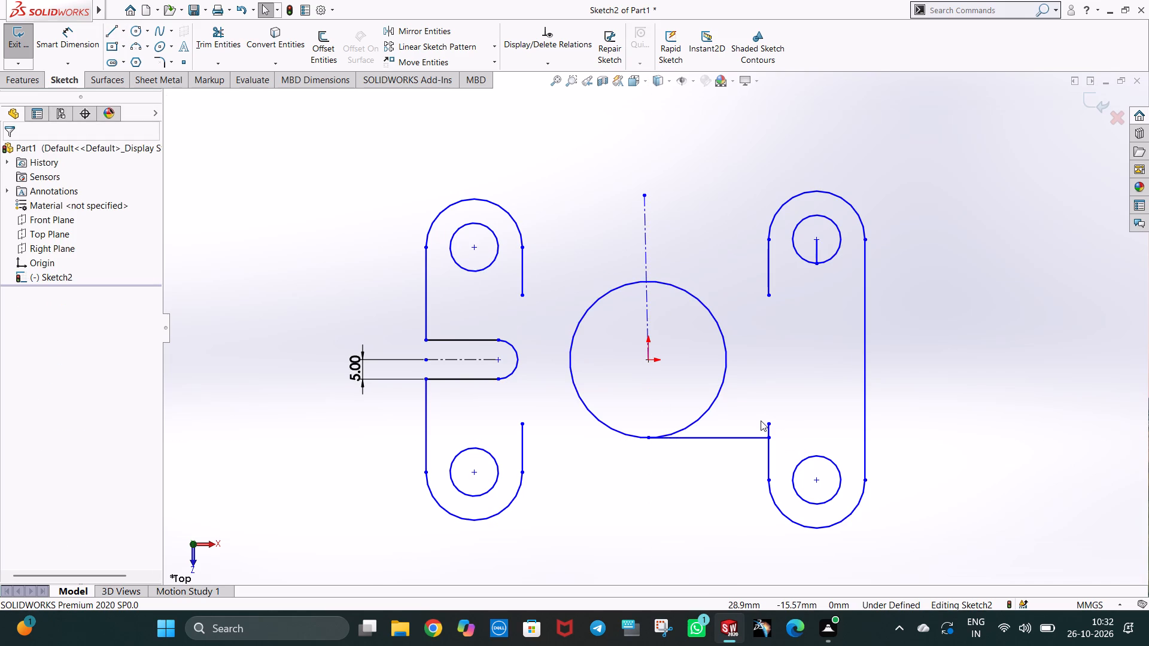
Mirror the new horizontal line about the slot's horizontal centerline, keeping the original.
{"action": "left_click_drag", "start_coordinate": [398, 29], "coordinate": [399, 35]}
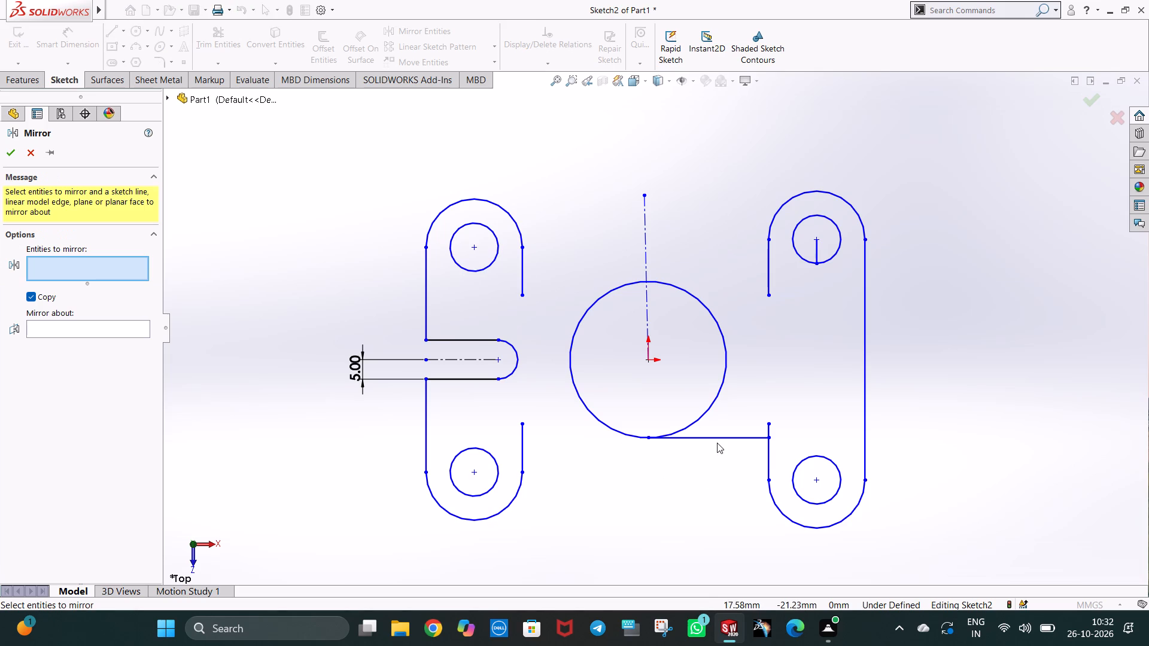
{"action": "left_click", "coordinate": [720, 439]}
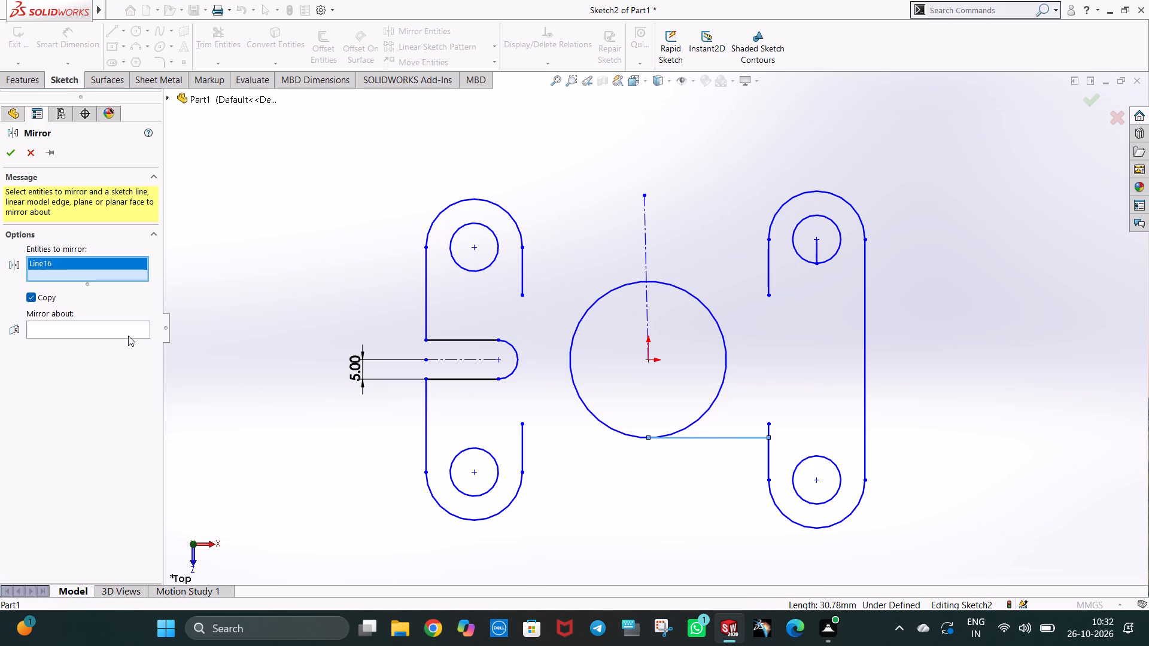
{"action": "left_click", "coordinate": [126, 334]}
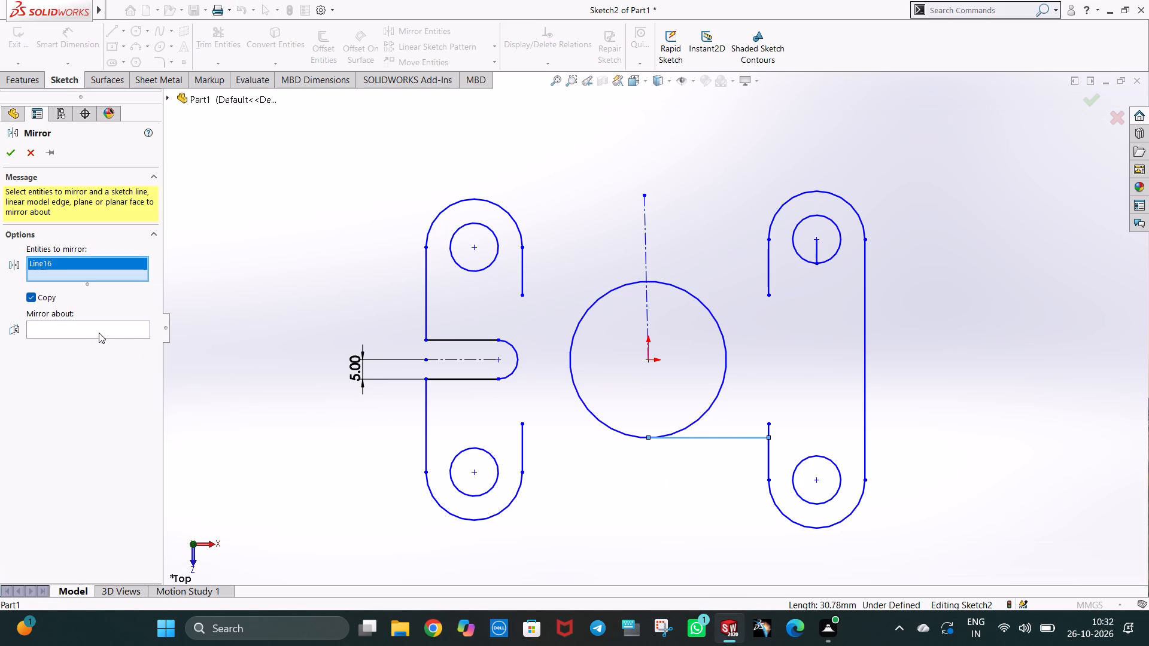
{"action": "left_click", "coordinate": [99, 331]}
{"action": "left_click", "coordinate": [464, 361]}
{"action": "right_click", "coordinate": [464, 361]}
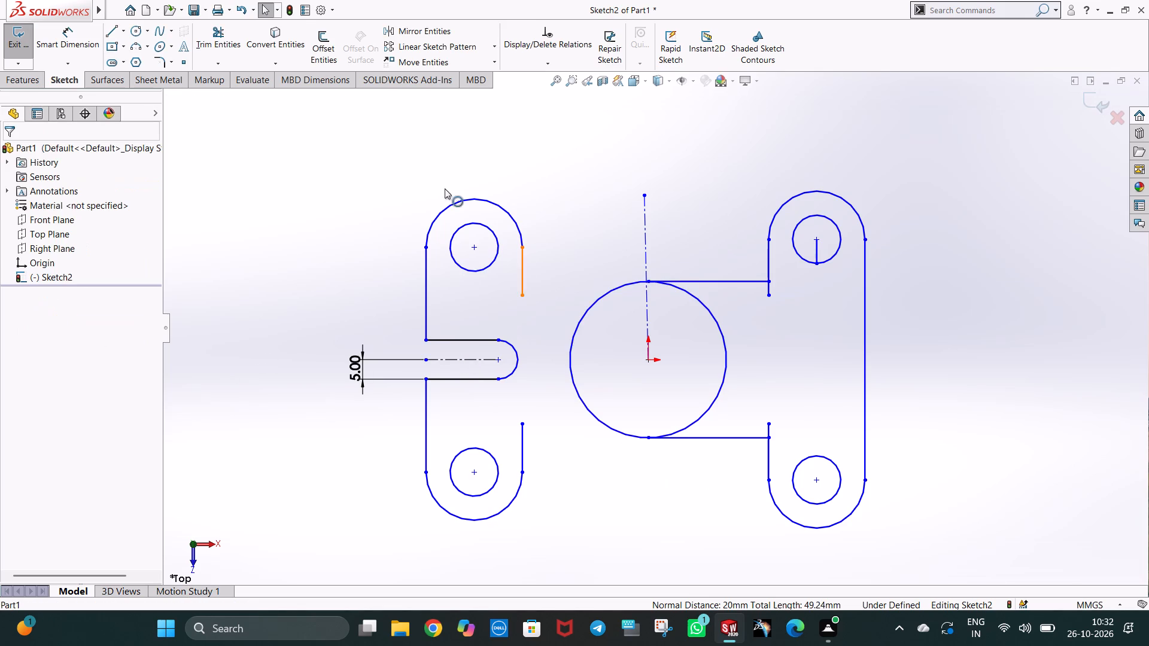
Trim the upper-right lug's vertical stub below the mirrored line and remove the central 20 mm radius circle.
{"action": "left_click", "coordinate": [205, 41]}
{"action": "left_click_drag", "start_coordinate": [802, 311], "coordinate": [727, 300]}
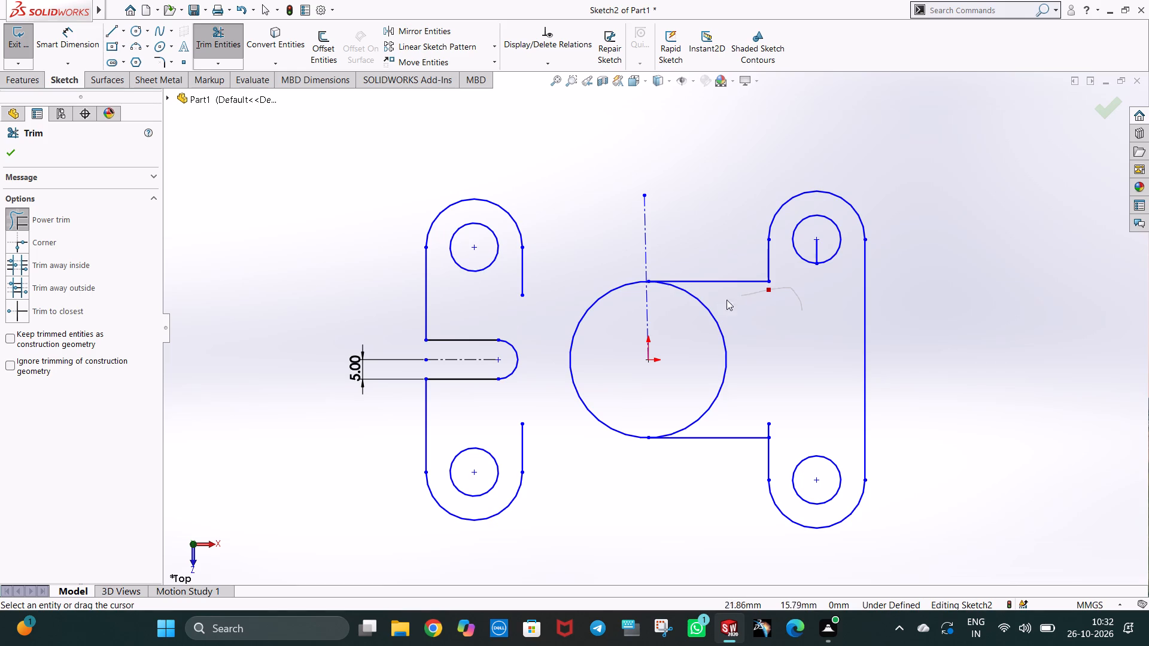
{"action": "left_click_drag", "start_coordinate": [727, 300], "coordinate": [698, 337]}
{"action": "left_click_drag", "start_coordinate": [658, 383], "coordinate": [564, 415]}
{"action": "key", "text": "Escape"}
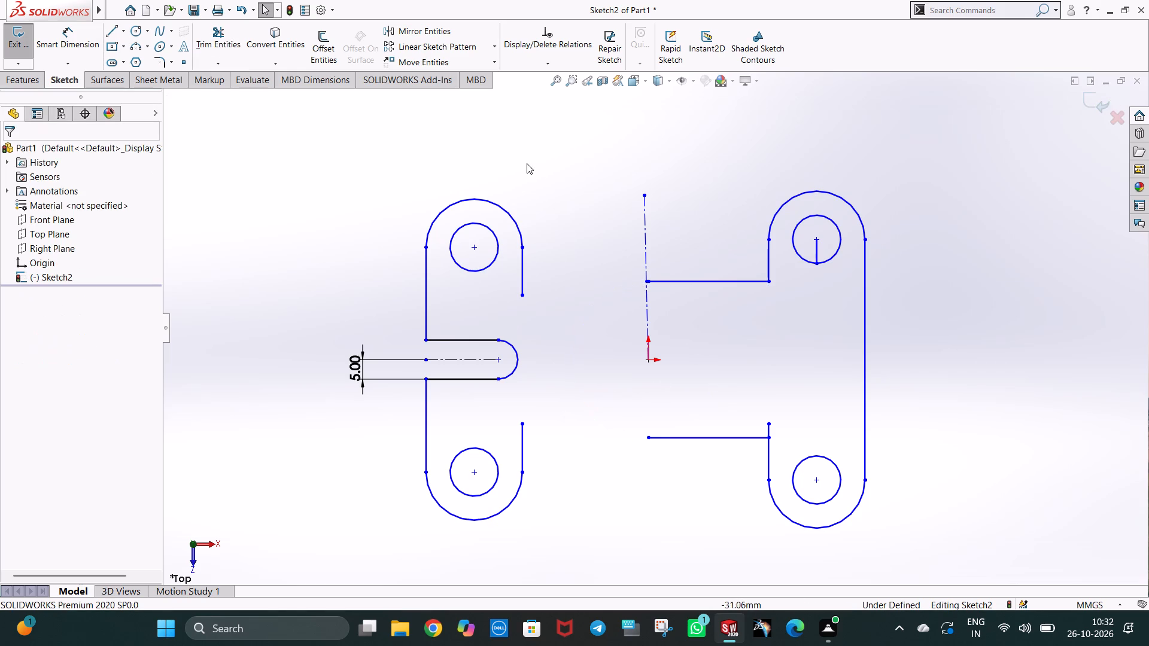
Start a mirror copy of the upper horizontal line attached to the upper-right lug.
{"action": "left_click", "coordinate": [439, 31]}
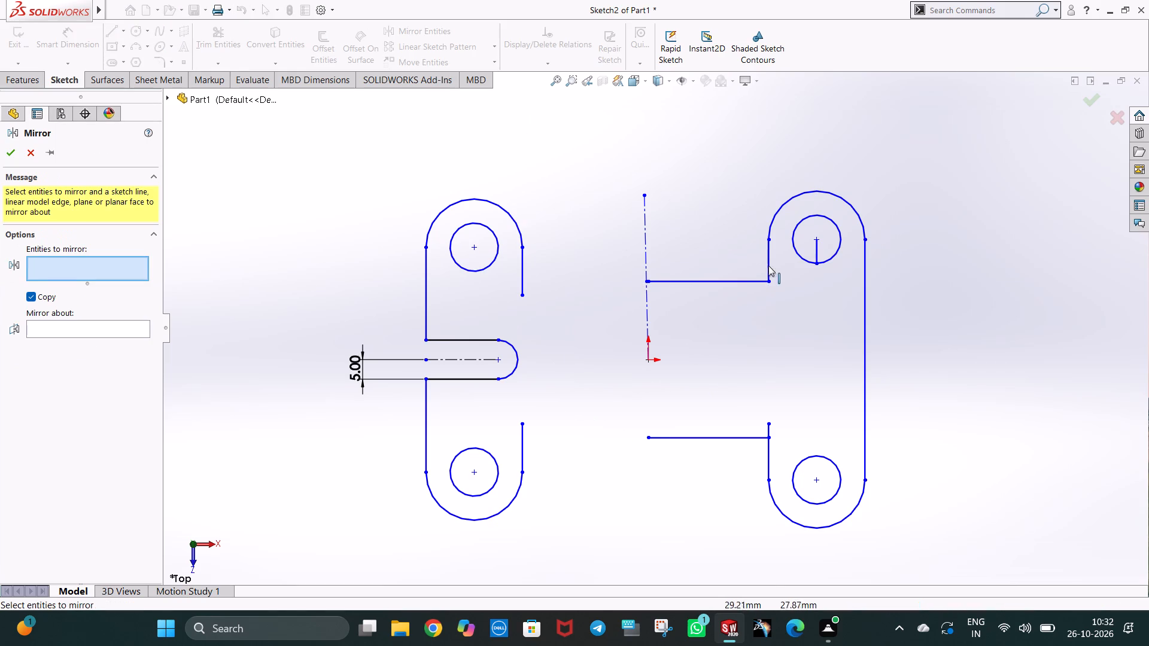
{"action": "left_click", "coordinate": [730, 281]}
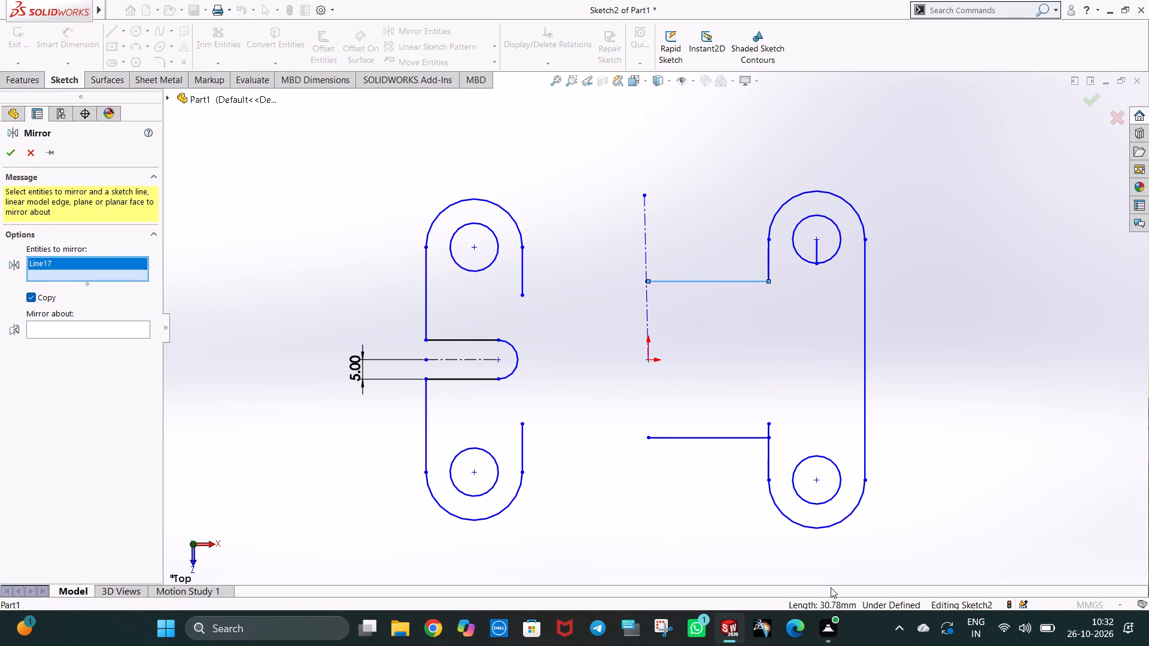
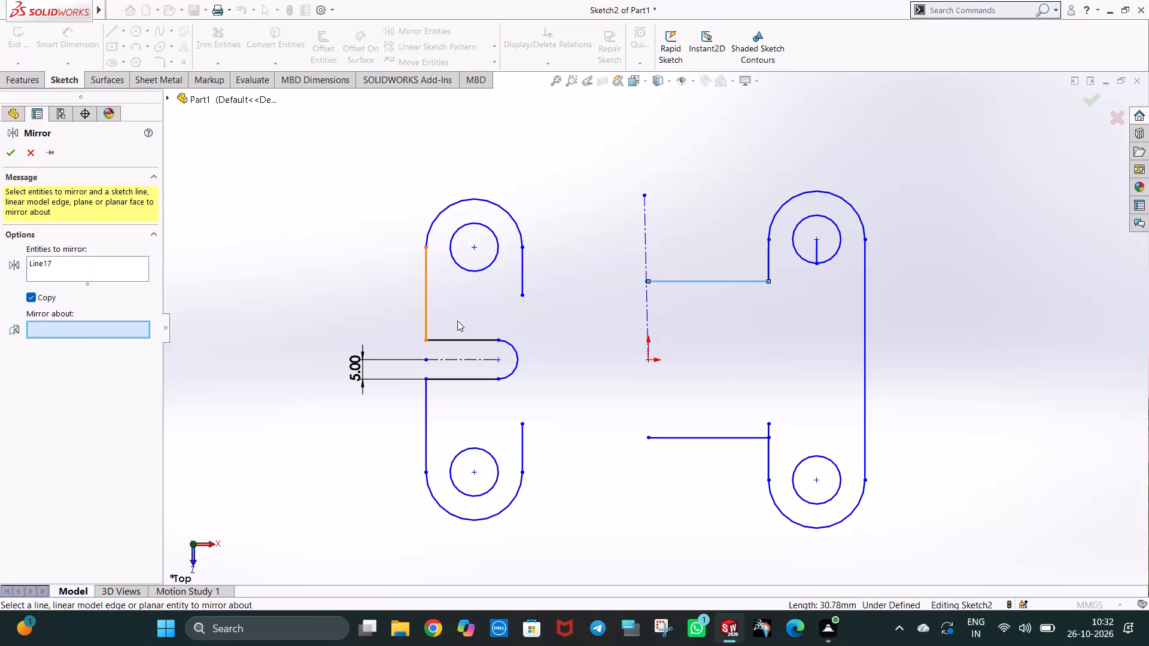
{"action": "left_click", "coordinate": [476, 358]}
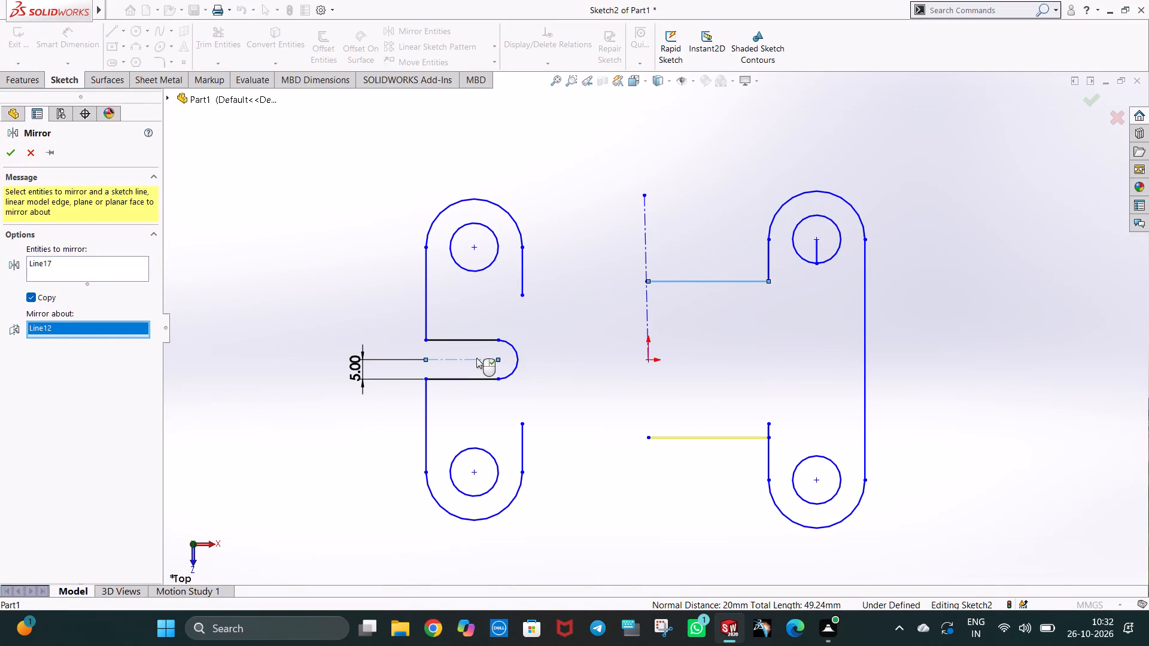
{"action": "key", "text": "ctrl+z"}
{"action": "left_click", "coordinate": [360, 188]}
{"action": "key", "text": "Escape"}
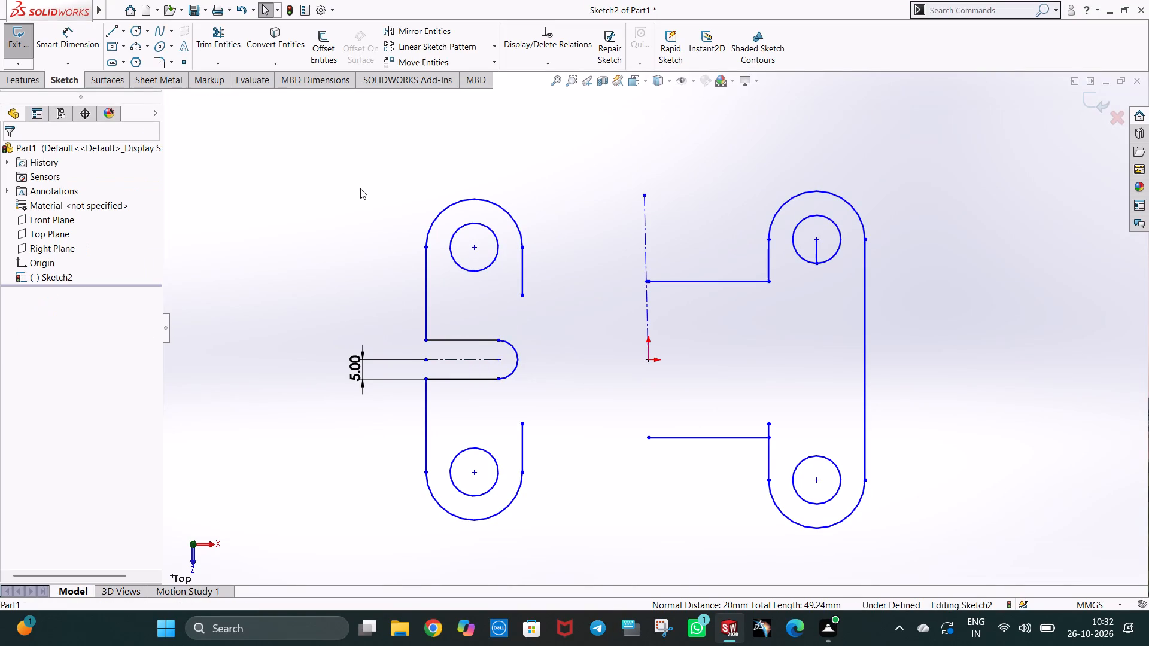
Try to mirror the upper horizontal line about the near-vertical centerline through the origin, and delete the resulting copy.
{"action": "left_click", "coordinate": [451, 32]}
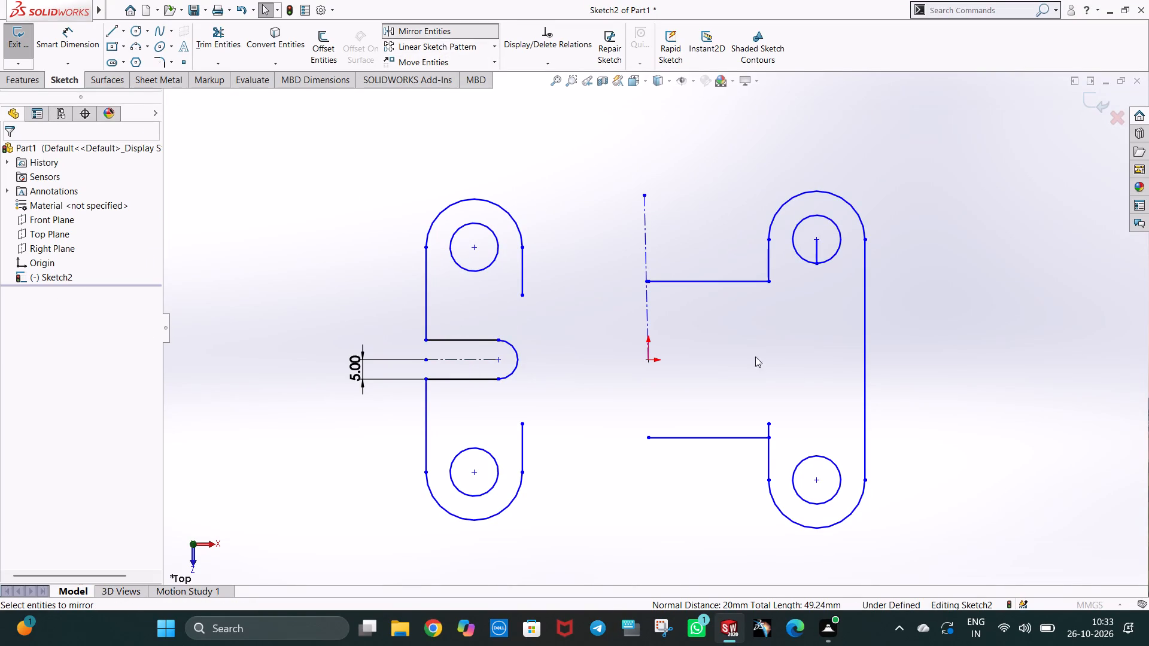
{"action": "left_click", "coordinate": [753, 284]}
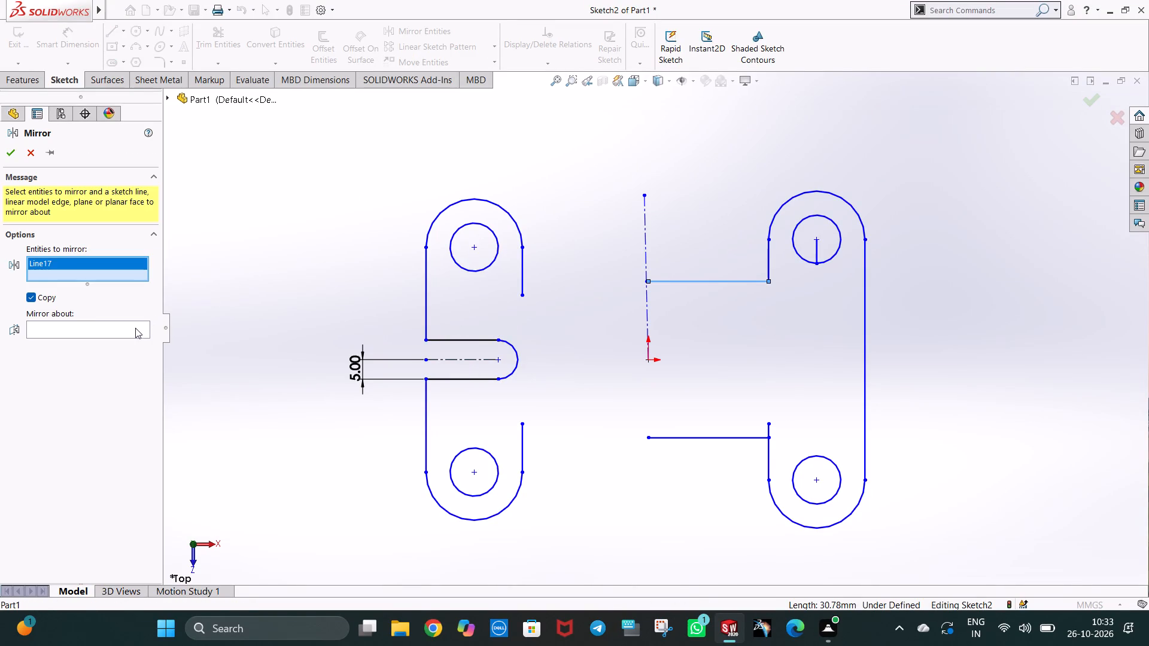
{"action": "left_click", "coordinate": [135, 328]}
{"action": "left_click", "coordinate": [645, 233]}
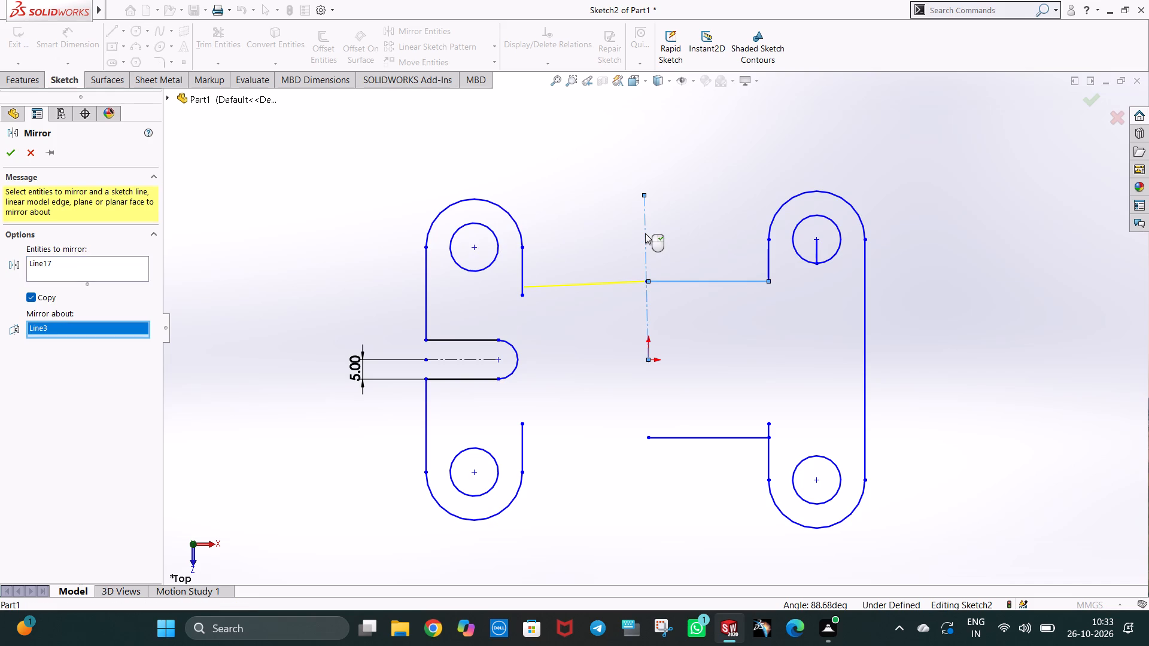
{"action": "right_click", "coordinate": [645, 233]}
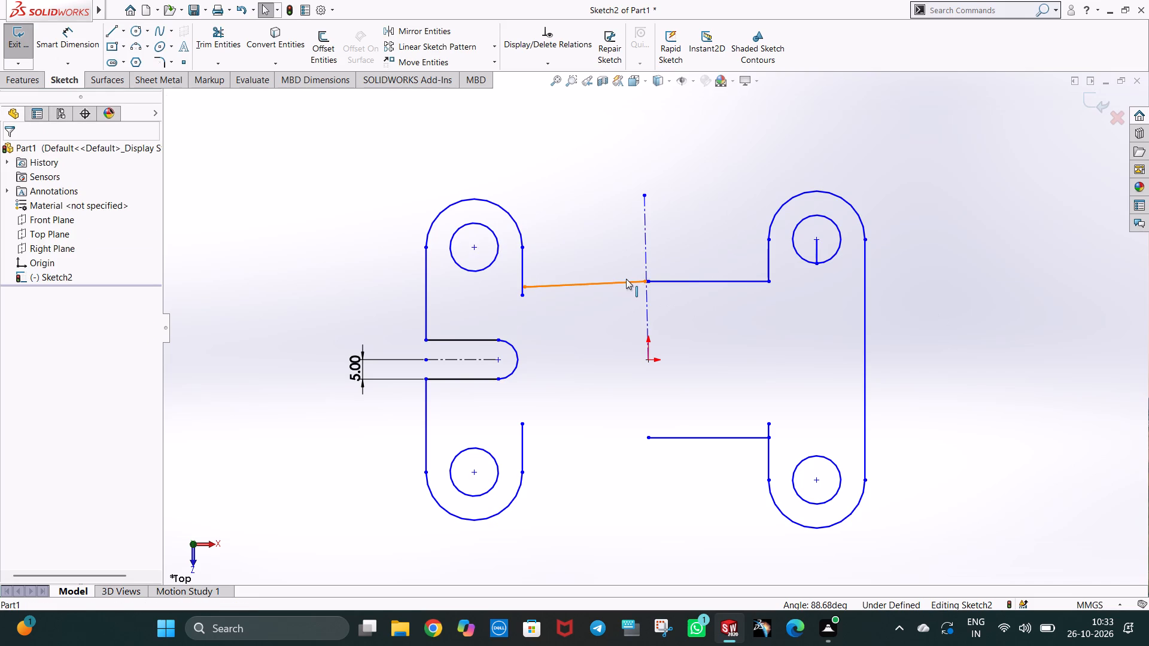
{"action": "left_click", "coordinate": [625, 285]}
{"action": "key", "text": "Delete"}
Delete the upper horizontal line attached to the upper-right lug and the tiny leftover 20 mm radius arc at the vertical centerline.
{"action": "scroll", "coordinate": [680, 281], "scroll_direction": "down", "scroll_amount": 3}
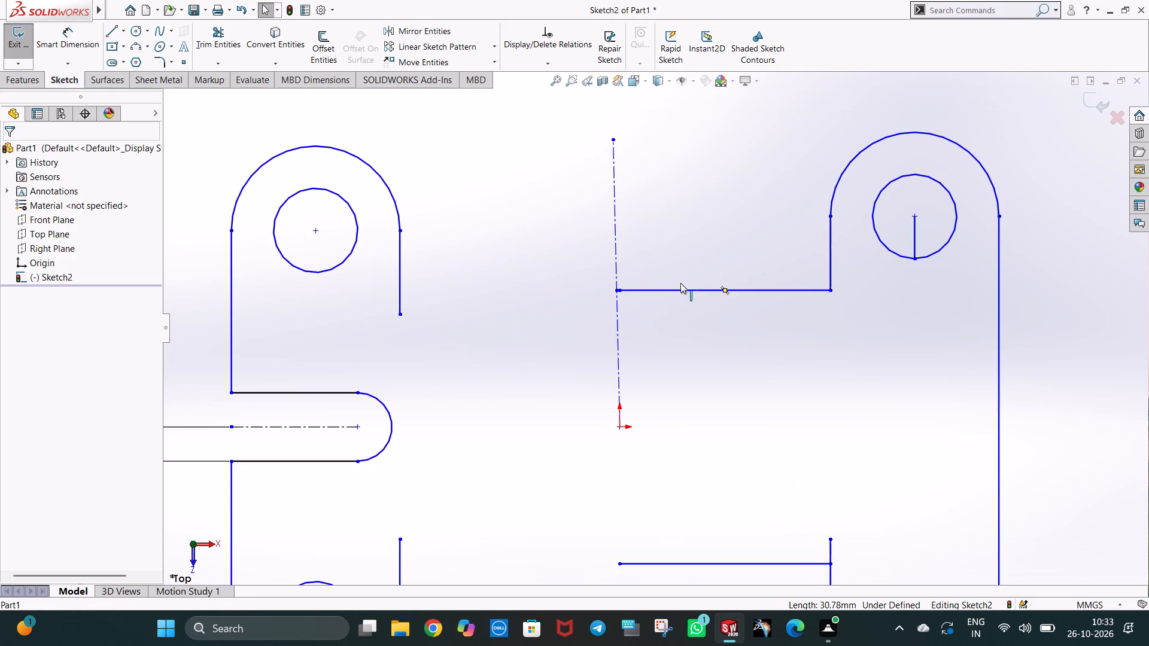
{"action": "left_click", "coordinate": [638, 293]}
{"action": "key", "text": "Delete"}
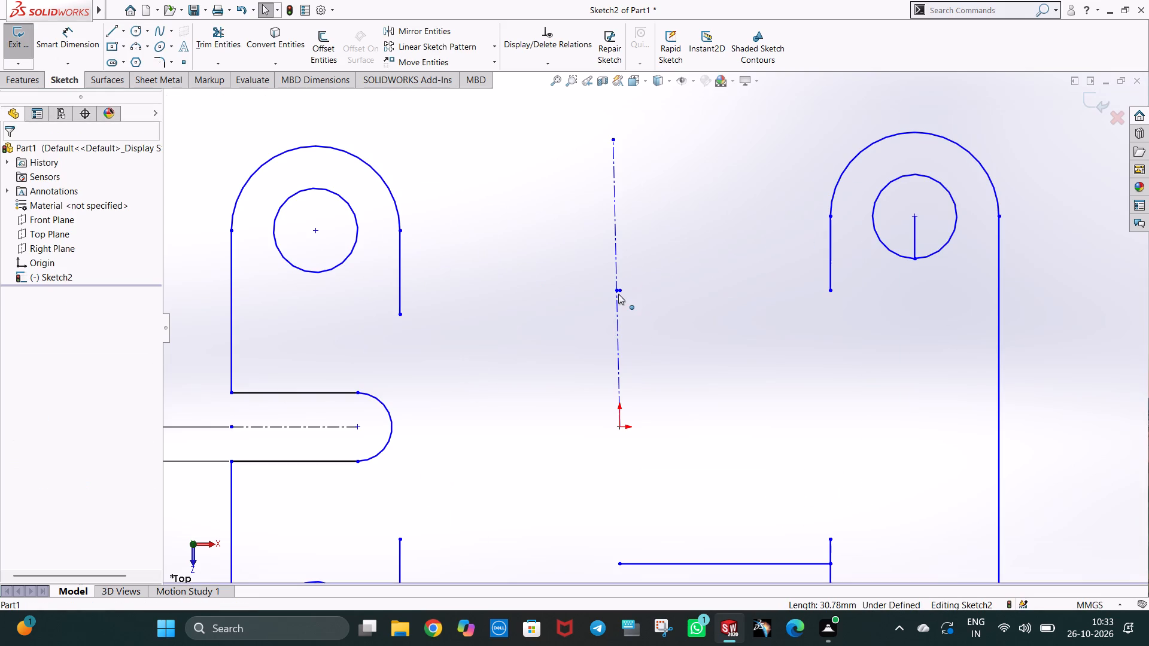
{"action": "scroll", "coordinate": [624, 291], "scroll_direction": "down", "scroll_amount": 9}
{"action": "left_click", "coordinate": [619, 301]}
{"action": "key", "text": "Delete"}
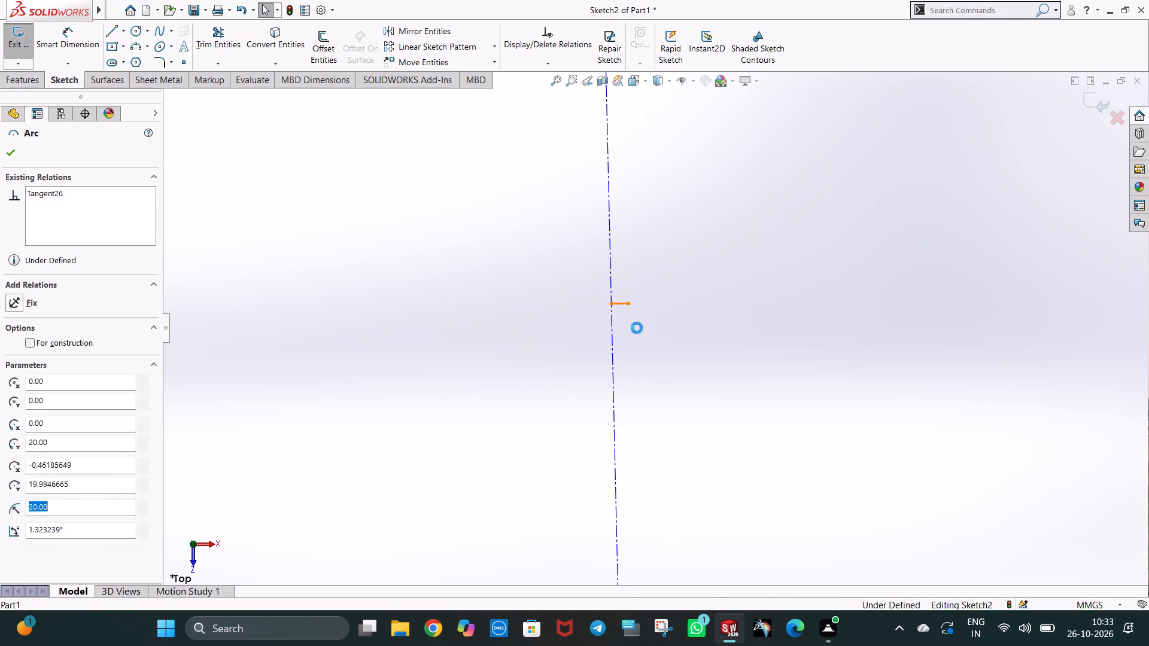
{"action": "scroll", "coordinate": [642, 344], "scroll_direction": "up", "scroll_amount": 15}
{"action": "scroll", "coordinate": [650, 392], "scroll_direction": "down", "scroll_amount": 1}
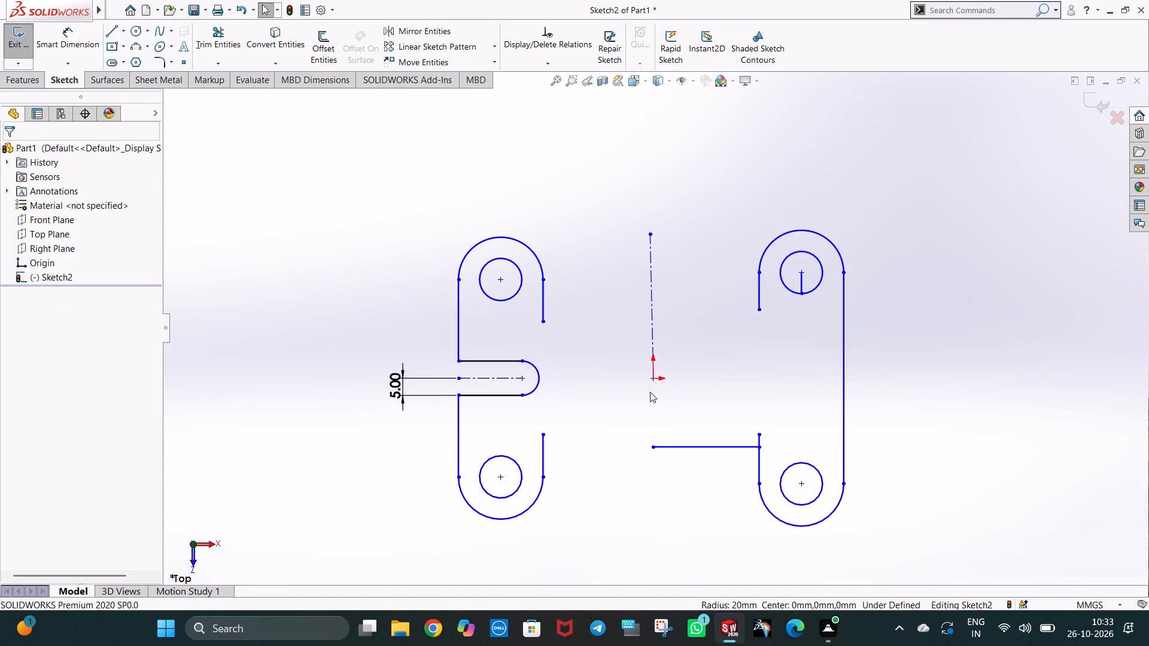
Mirror the lower horizontal line about the slot's horizontal centerline, keeping the original.
{"action": "left_click", "coordinate": [454, 33]}
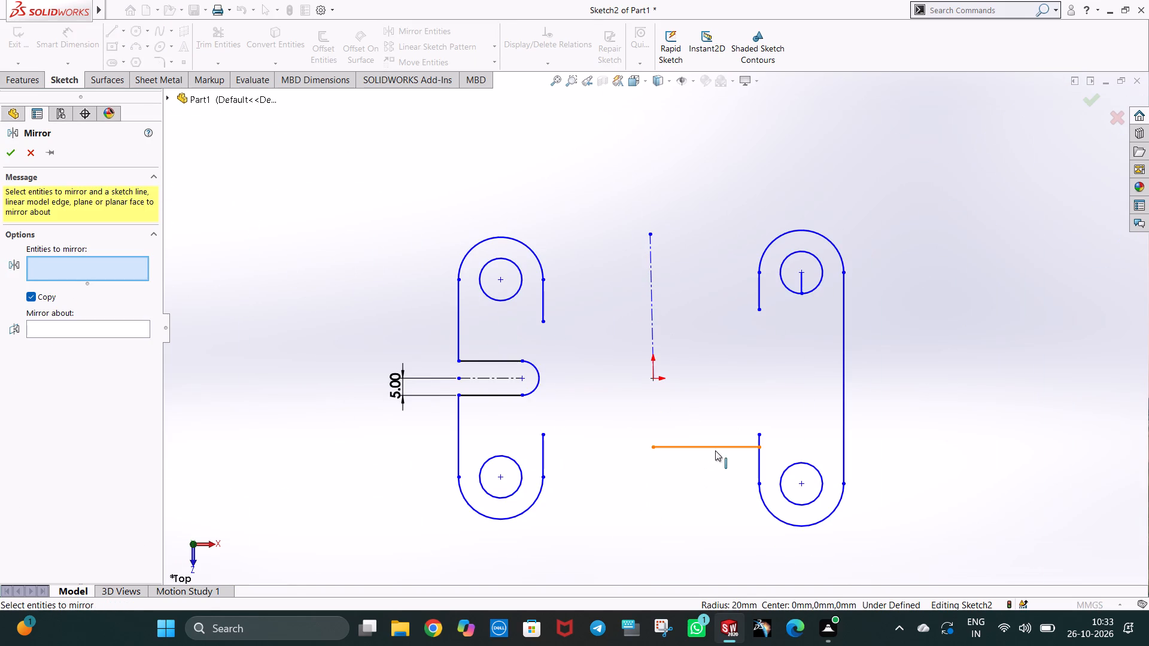
{"action": "left_click", "coordinate": [715, 450]}
{"action": "left_click", "coordinate": [501, 375]}
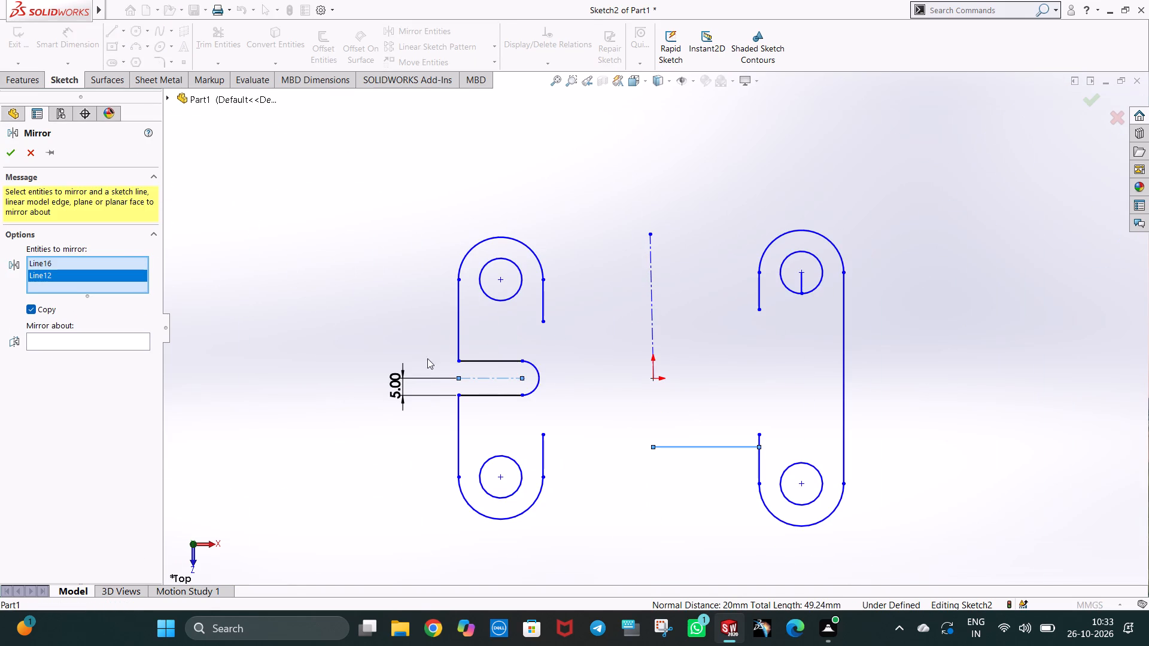
{"action": "right_click", "coordinate": [99, 275]}
{"action": "left_click", "coordinate": [127, 297]}
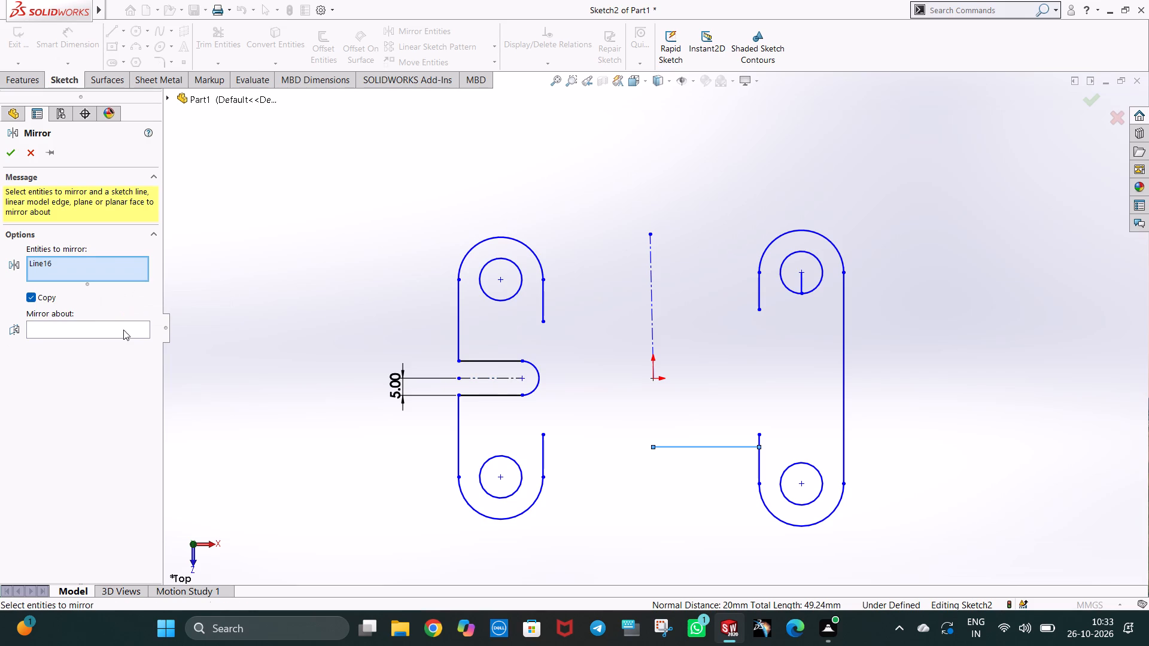
{"action": "left_click", "coordinate": [123, 330]}
{"action": "left_click", "coordinate": [507, 375]}
{"action": "right_click", "coordinate": [507, 375]}
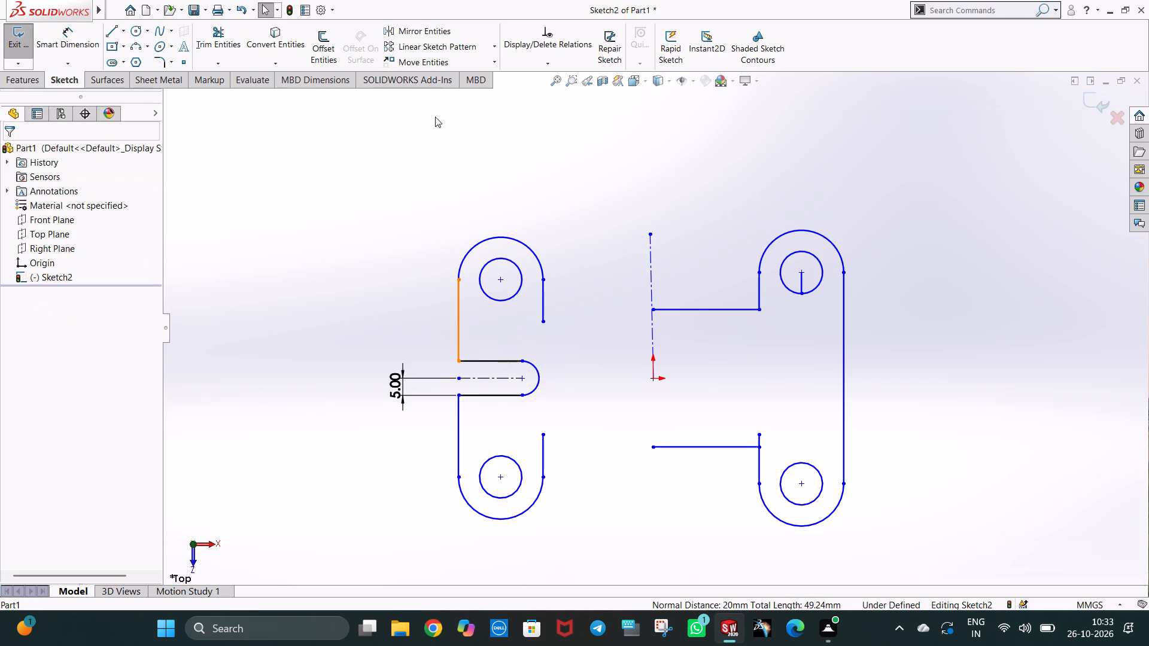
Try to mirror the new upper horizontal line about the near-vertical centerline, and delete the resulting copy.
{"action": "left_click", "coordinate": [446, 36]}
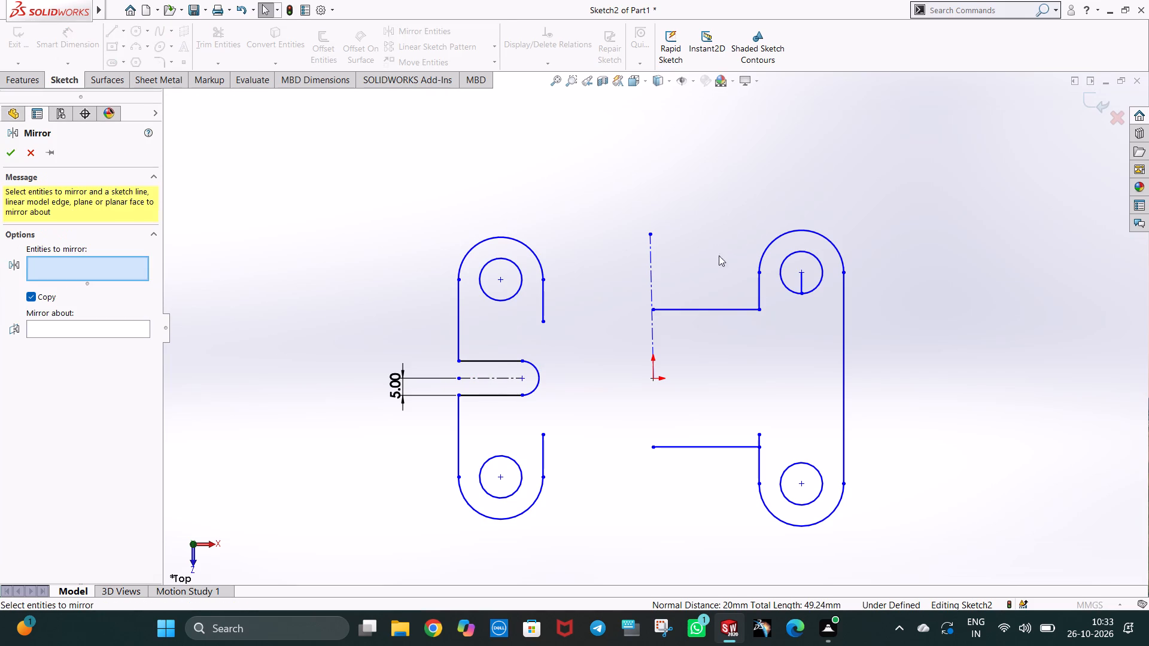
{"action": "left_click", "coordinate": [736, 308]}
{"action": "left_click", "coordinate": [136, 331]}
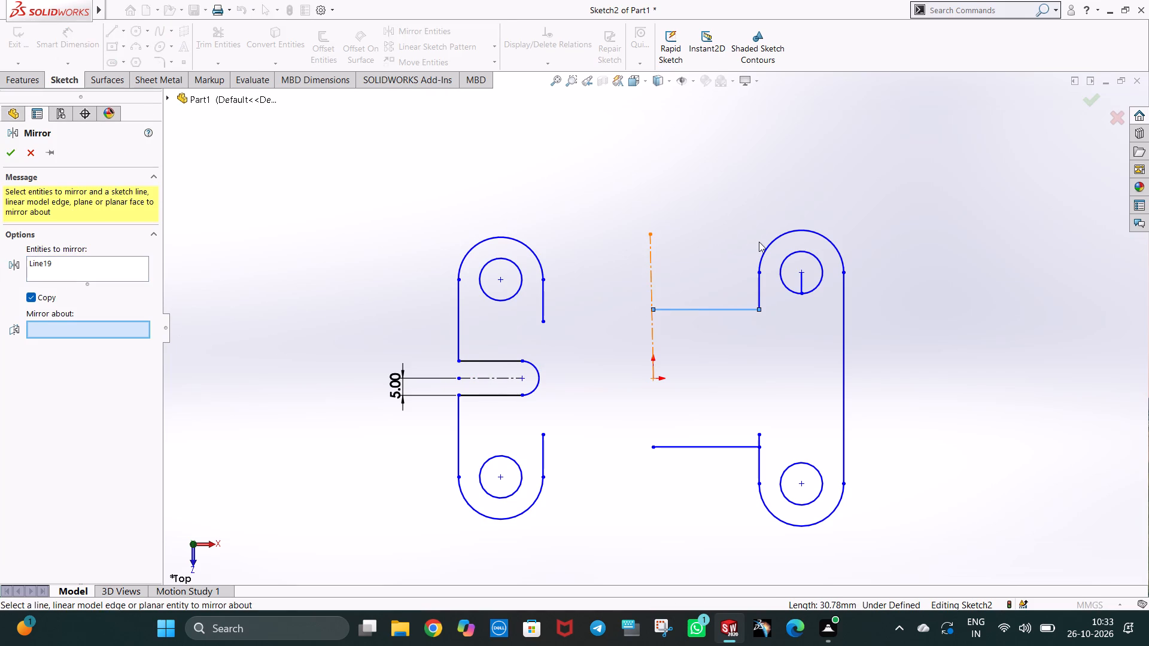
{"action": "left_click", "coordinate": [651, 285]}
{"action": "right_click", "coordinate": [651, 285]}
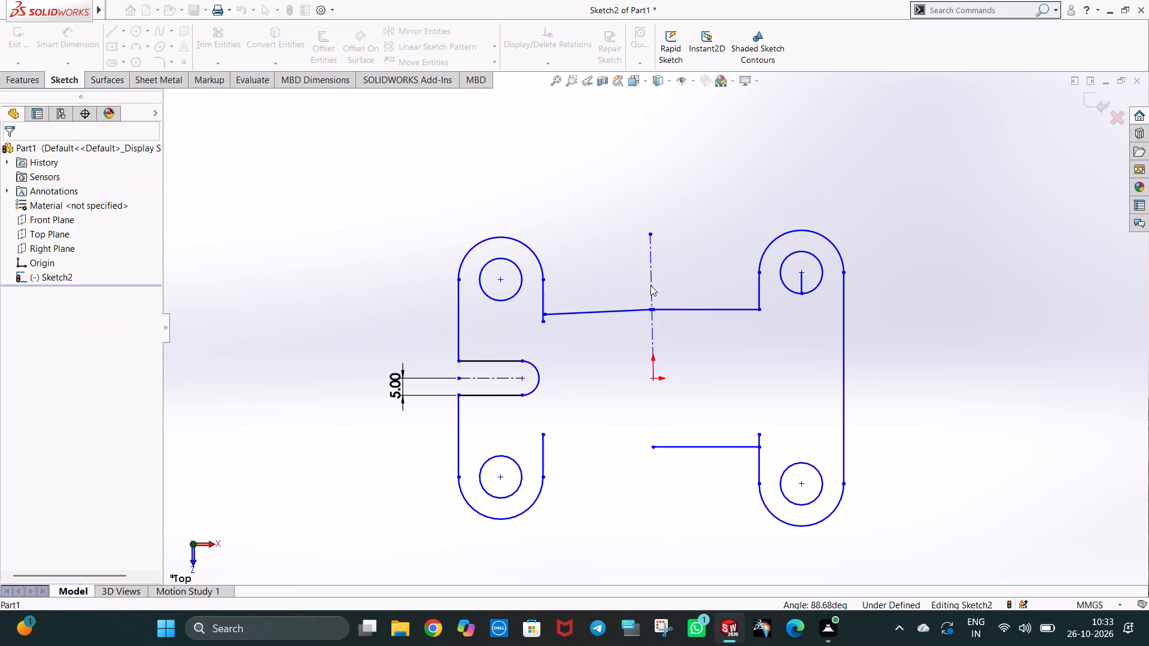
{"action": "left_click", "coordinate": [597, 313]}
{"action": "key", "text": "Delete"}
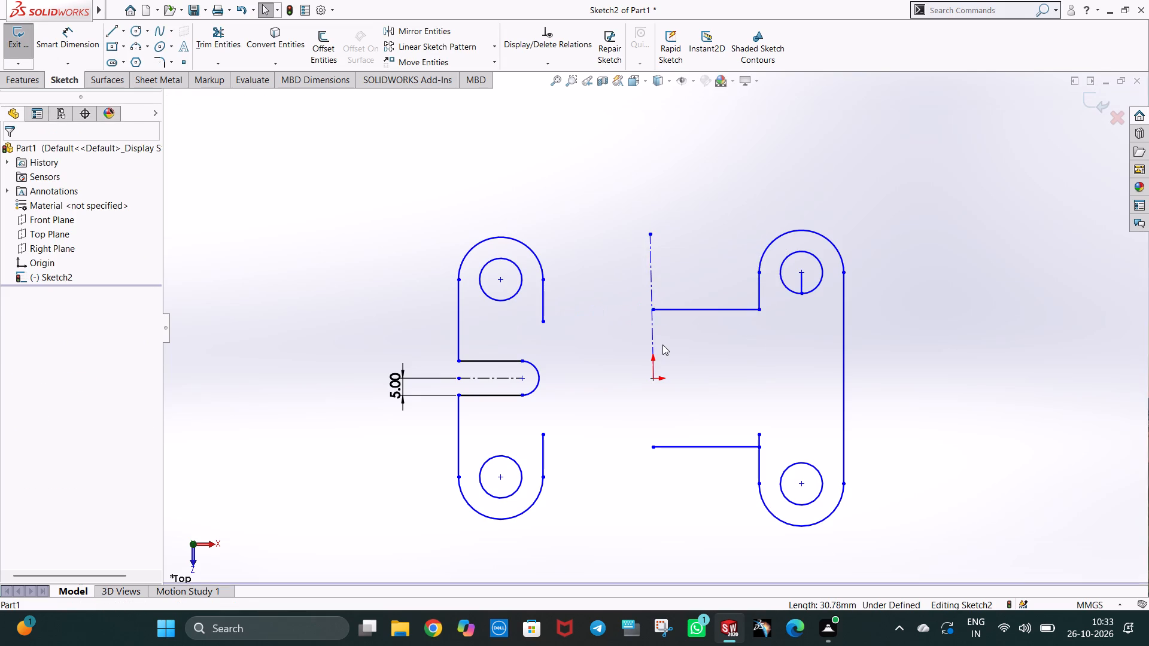
Set the angle of the construction centerline rising from the origin to 90°.
{"action": "scroll", "coordinate": [662, 342], "scroll_direction": "down", "scroll_amount": 10}
{"action": "scroll", "coordinate": [709, 224], "scroll_direction": "up", "scroll_amount": 8}
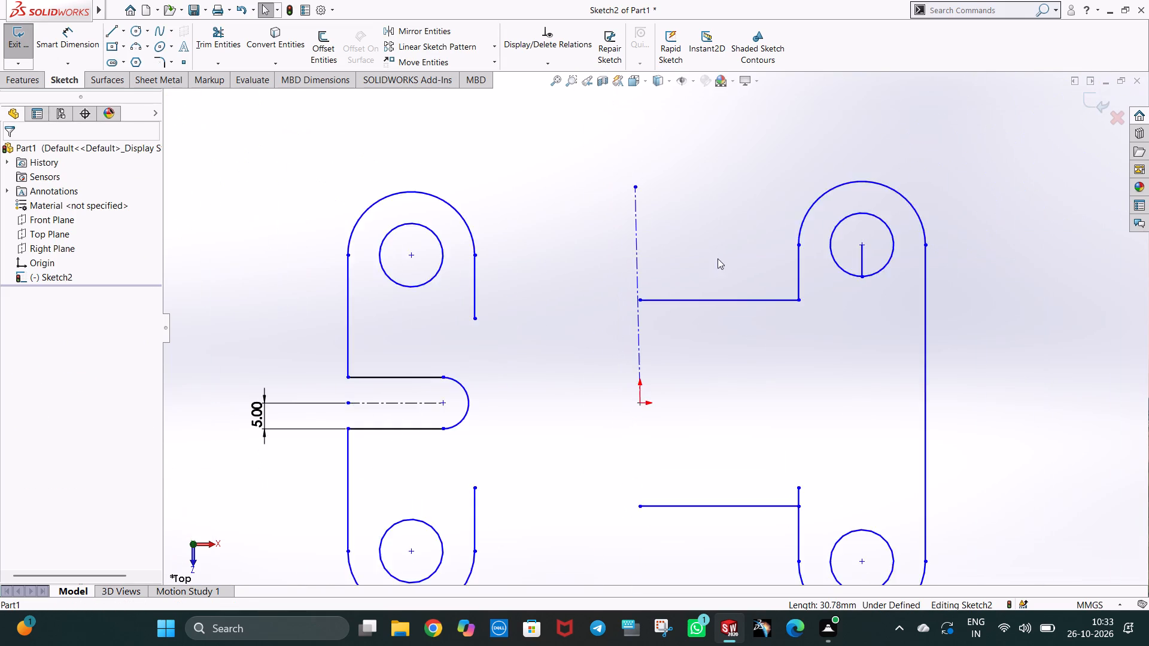
{"action": "scroll", "coordinate": [718, 258], "scroll_direction": "up", "scroll_amount": 3}
{"action": "left_click", "coordinate": [647, 292]}
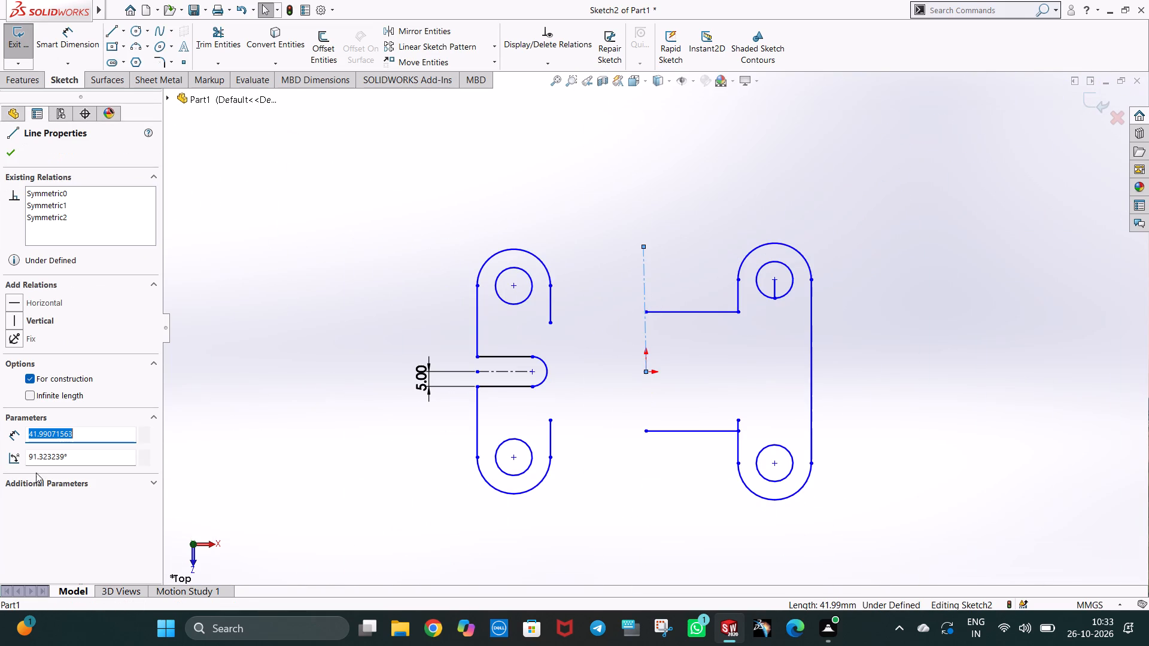
{"action": "left_click_drag", "start_coordinate": [75, 459], "coordinate": [17, 462]}
{"action": "type", "text": "90"}
{"action": "key", "text": "Return"}
{"action": "left_click", "coordinate": [457, 194]}
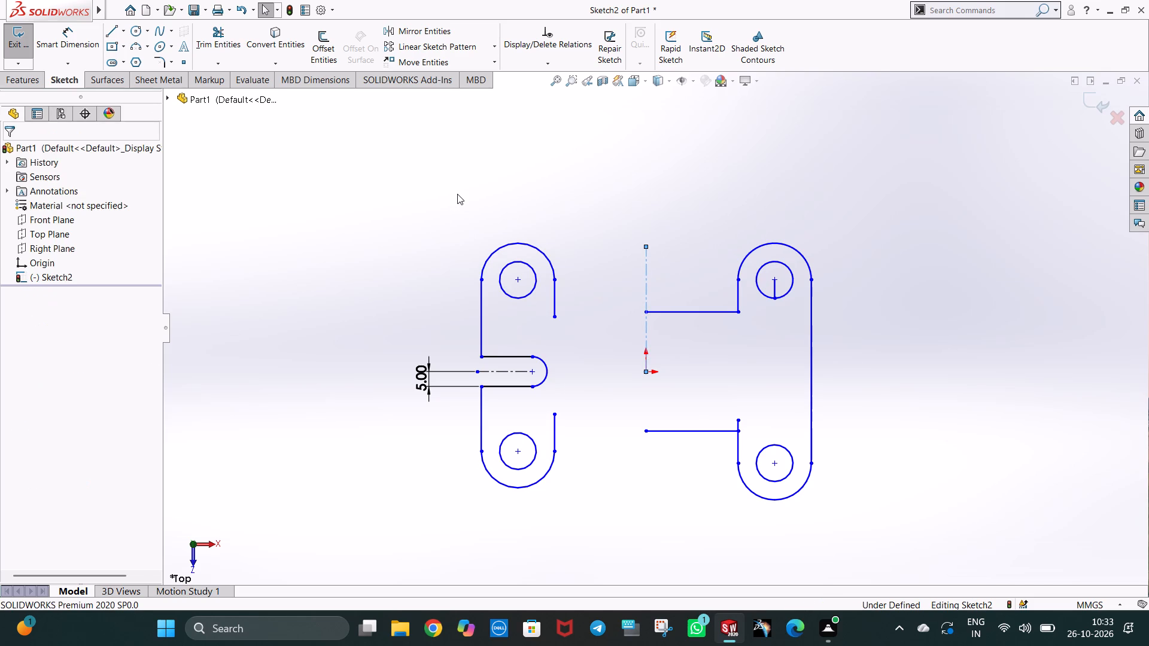
Mirror the upper horizontal line about the vertical centerline, keeping the original, to reach the upper-left lug.
{"action": "left_click", "coordinate": [444, 32]}
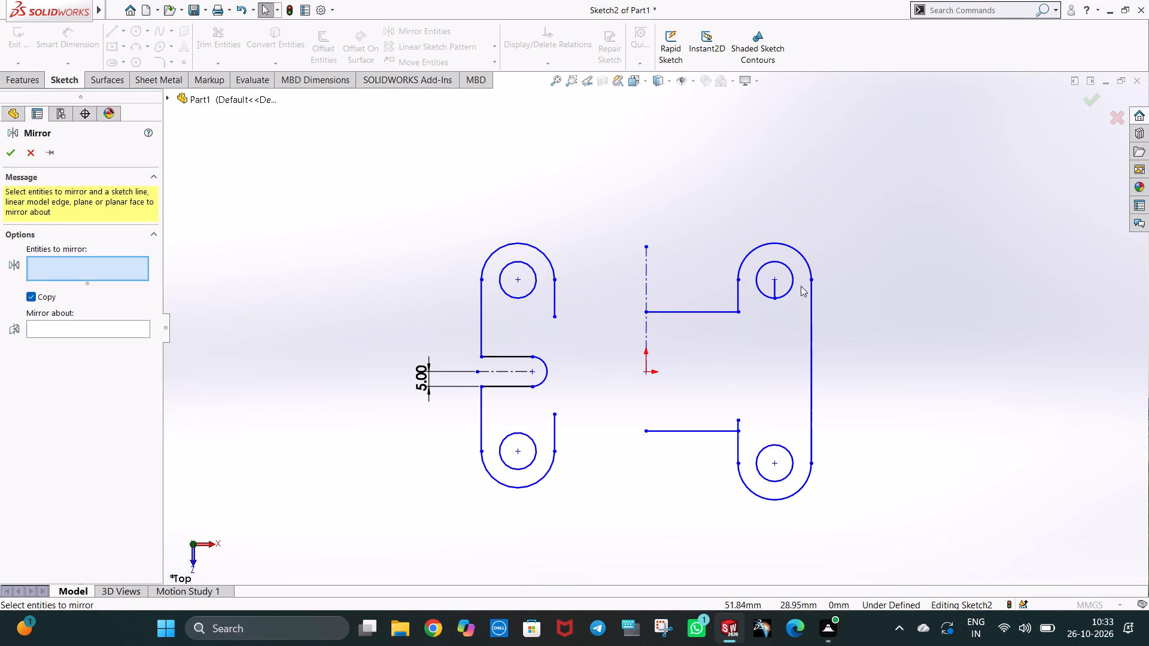
{"action": "left_click", "coordinate": [698, 310]}
{"action": "left_click", "coordinate": [99, 326]}
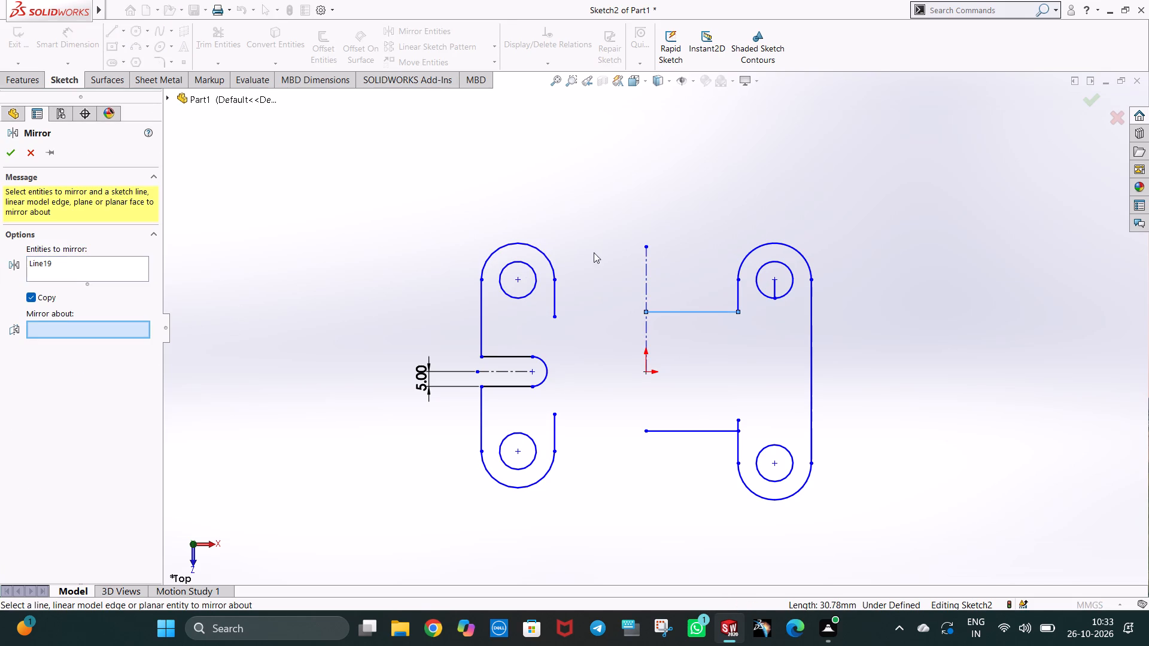
{"action": "left_click", "coordinate": [648, 284]}
{"action": "right_click", "coordinate": [648, 284]}
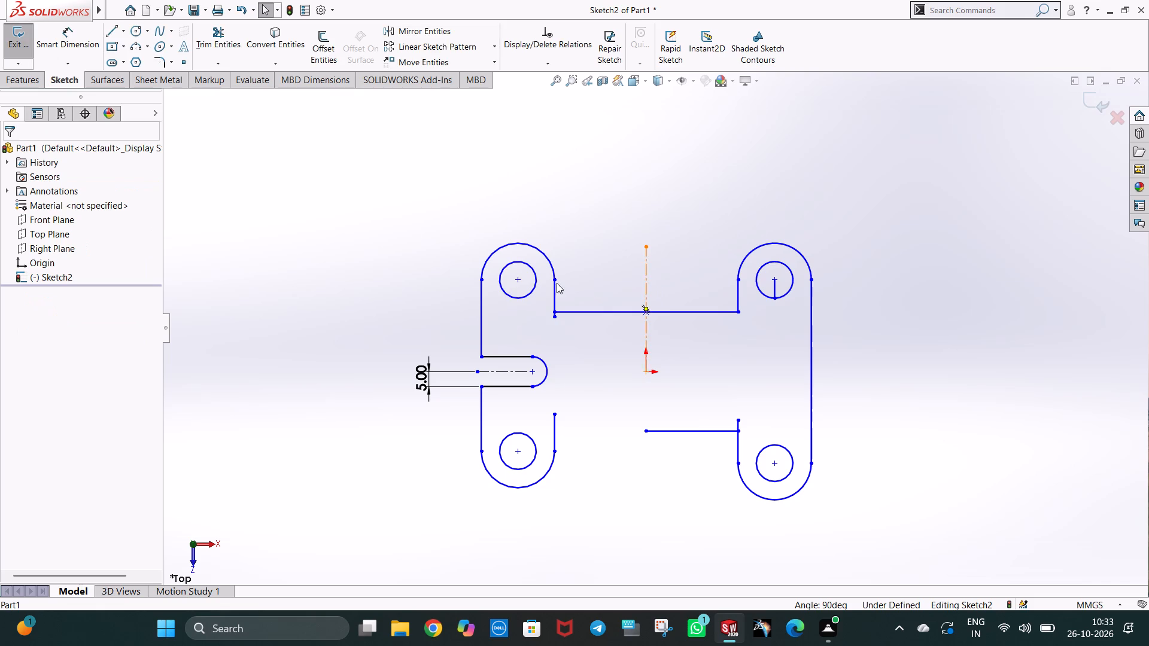
Trim the upper-left lug's vertical stub below the upper horizontal line and the lower-right lug's stub above the lower horizontal line.
{"action": "scroll", "coordinate": [584, 343], "scroll_direction": "down", "scroll_amount": 3}
{"action": "scroll", "coordinate": [522, 276], "scroll_direction": "down", "scroll_amount": 2}
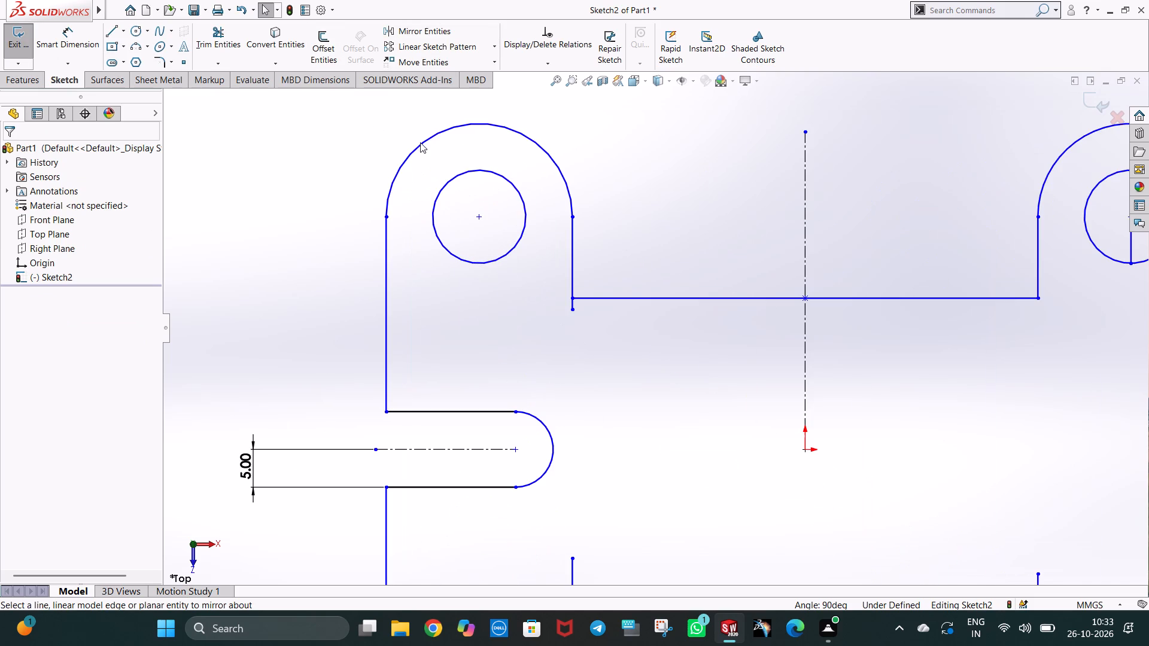
{"action": "left_click", "coordinate": [227, 36]}
{"action": "scroll", "coordinate": [685, 294], "scroll_direction": "down", "scroll_amount": 2}
{"action": "left_click_drag", "start_coordinate": [582, 329], "coordinate": [529, 325]}
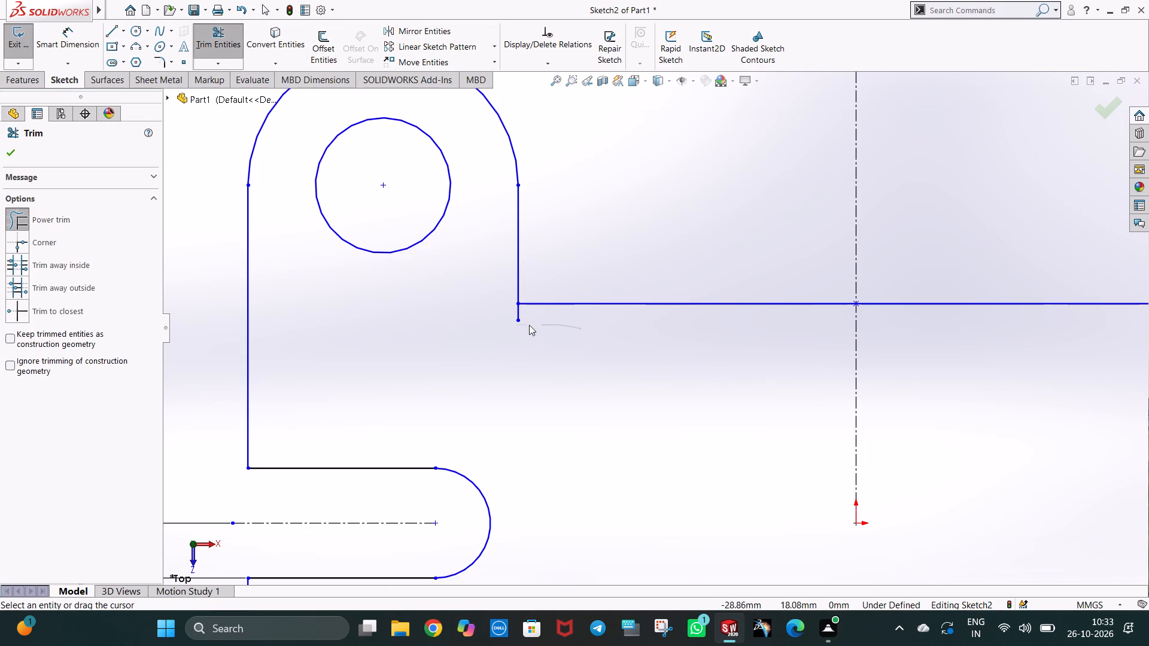
{"action": "left_click_drag", "start_coordinate": [529, 325], "coordinate": [522, 315]}
{"action": "scroll", "coordinate": [522, 315], "scroll_direction": "up", "scroll_amount": 6}
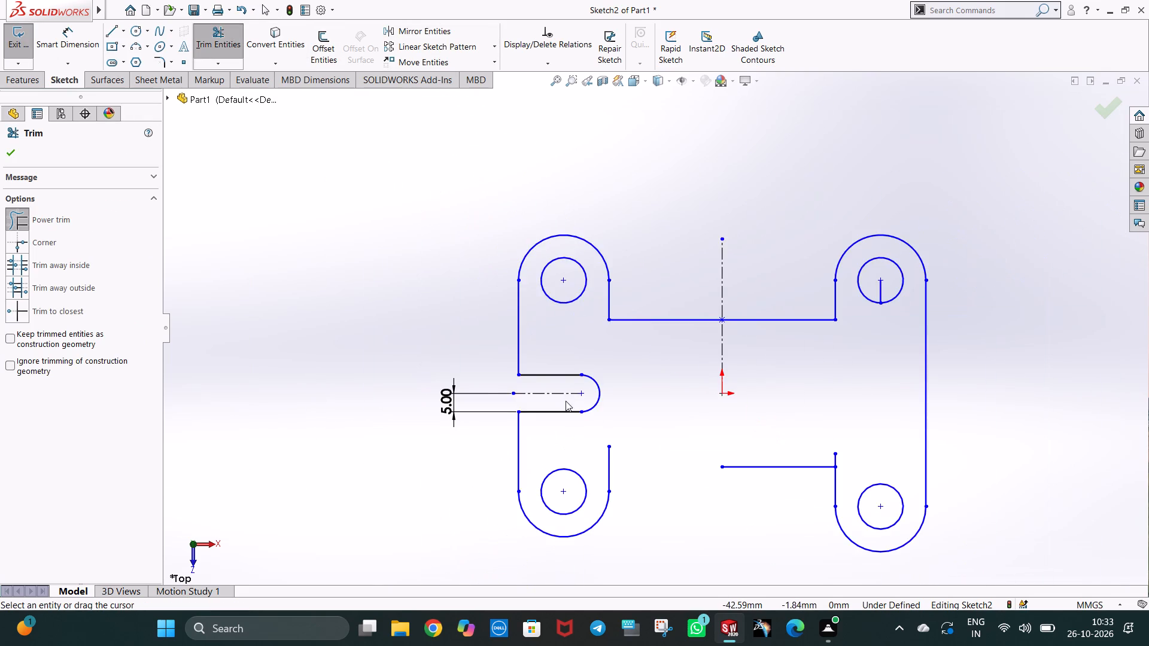
{"action": "scroll", "coordinate": [566, 401], "scroll_direction": "down", "scroll_amount": 1}
{"action": "left_click_drag", "start_coordinate": [915, 475], "coordinate": [886, 473]}
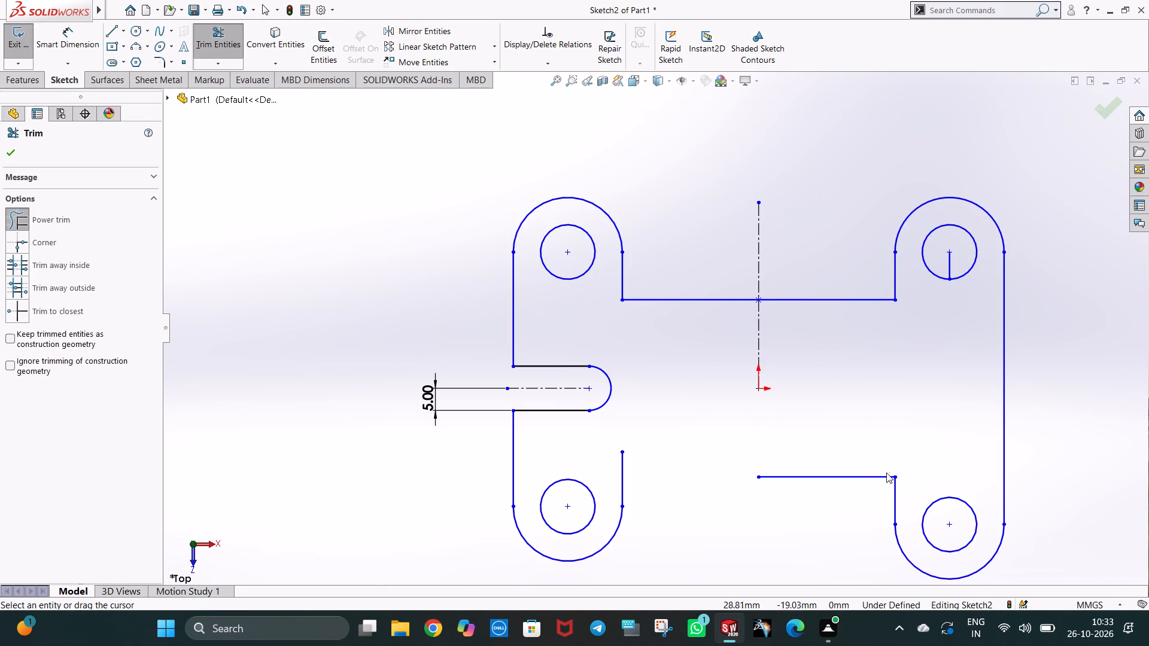
{"action": "key", "text": "Escape"}
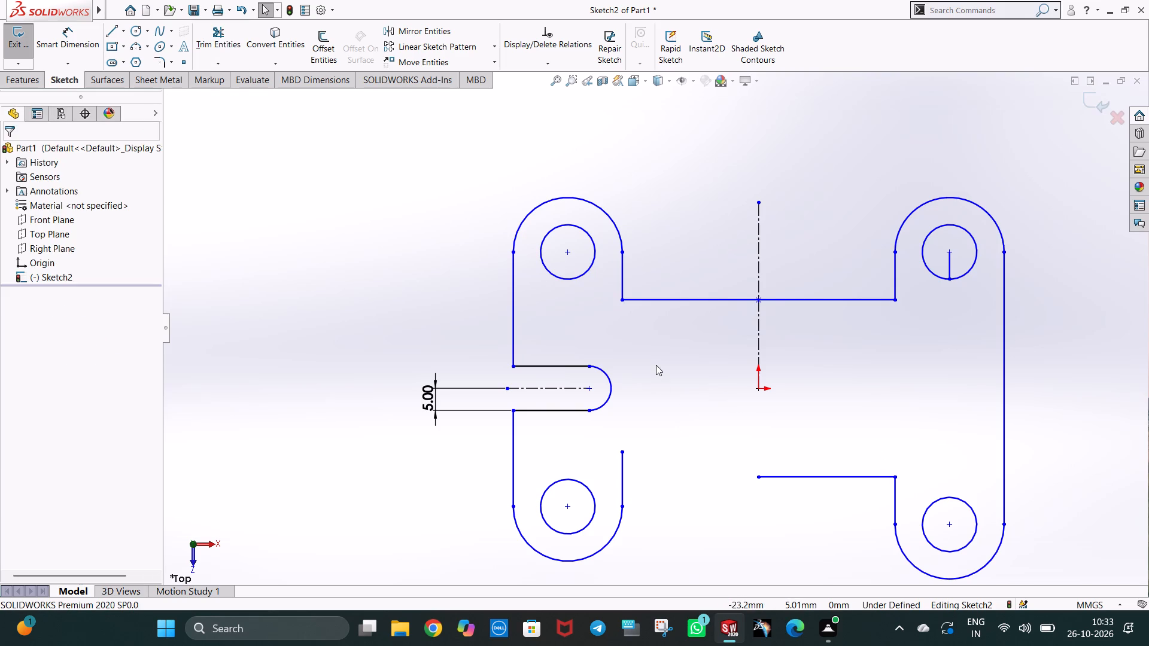
Mirror the full upper horizontal line about the slot's horizontal centerline, keeping the original, to reach the lower-left lug.
{"action": "left_click", "coordinate": [434, 33]}
{"action": "left_click", "coordinate": [682, 299]}
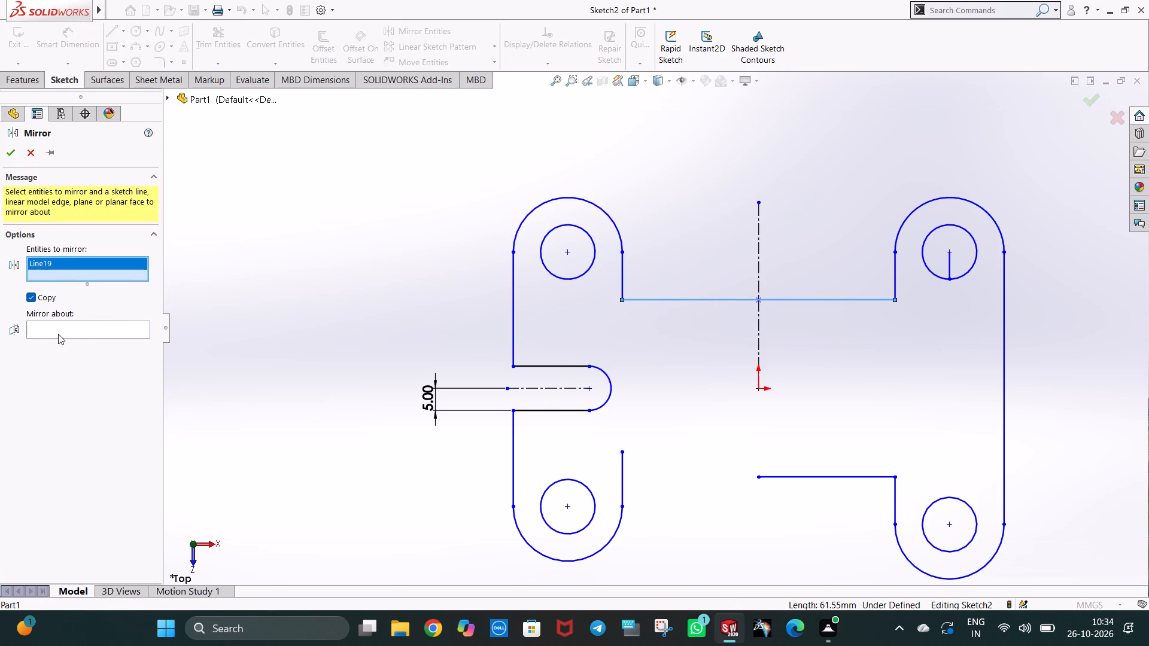
{"action": "left_click", "coordinate": [62, 333]}
{"action": "left_click", "coordinate": [576, 387]}
{"action": "right_click", "coordinate": [576, 387]}
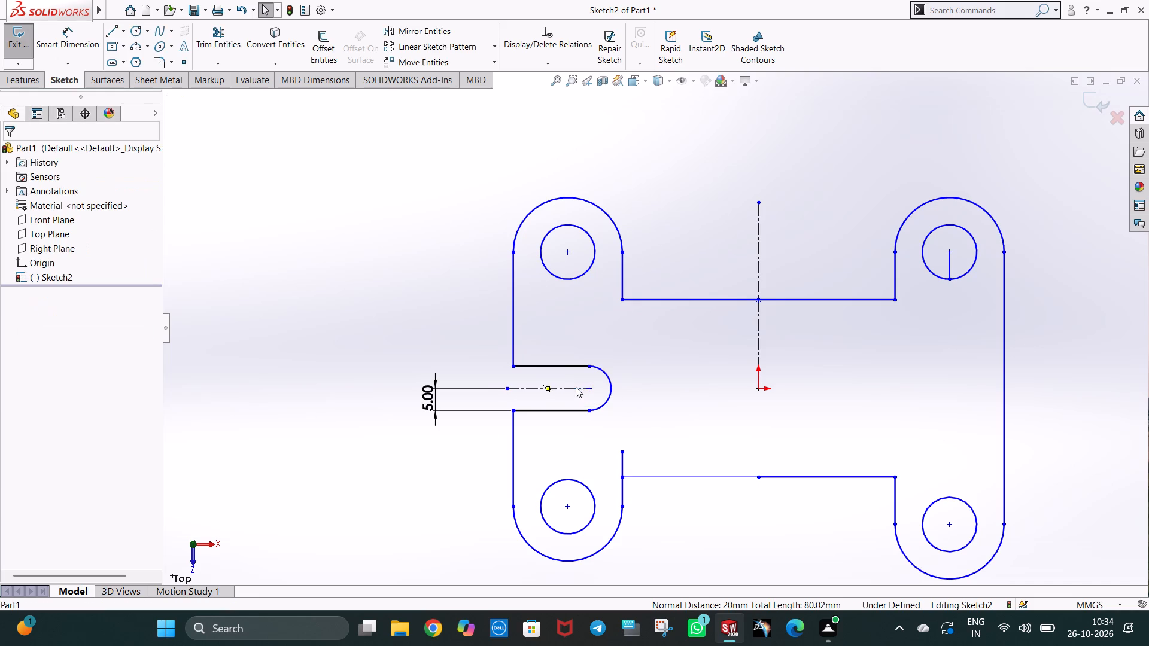
Trim the lower-left lug's vertical stub above the lower horizontal line.
{"action": "left_click", "coordinate": [232, 48]}
{"action": "left_click_drag", "start_coordinate": [639, 449], "coordinate": [591, 464]}
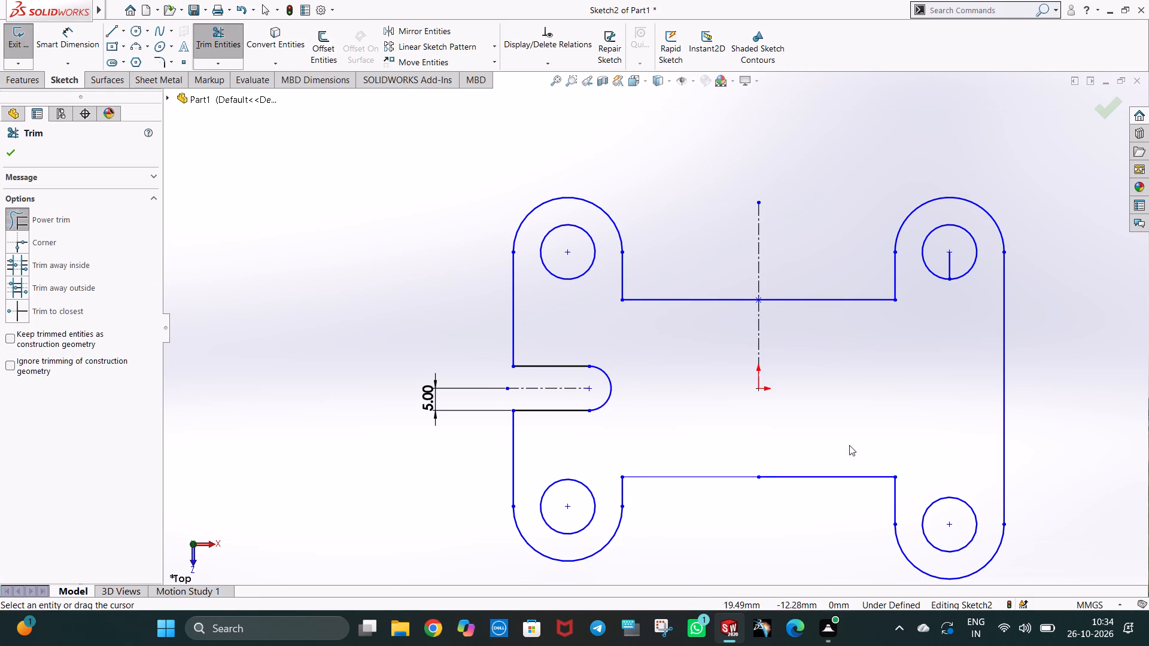
{"action": "scroll", "coordinate": [852, 448], "scroll_direction": "up", "scroll_amount": 2}
{"action": "key", "text": "Escape"}
{"action": "left_click", "coordinate": [752, 513]}
{"action": "key", "text": "Escape"}
{"action": "scroll", "coordinate": [734, 504], "scroll_direction": "down", "scroll_amount": 3}
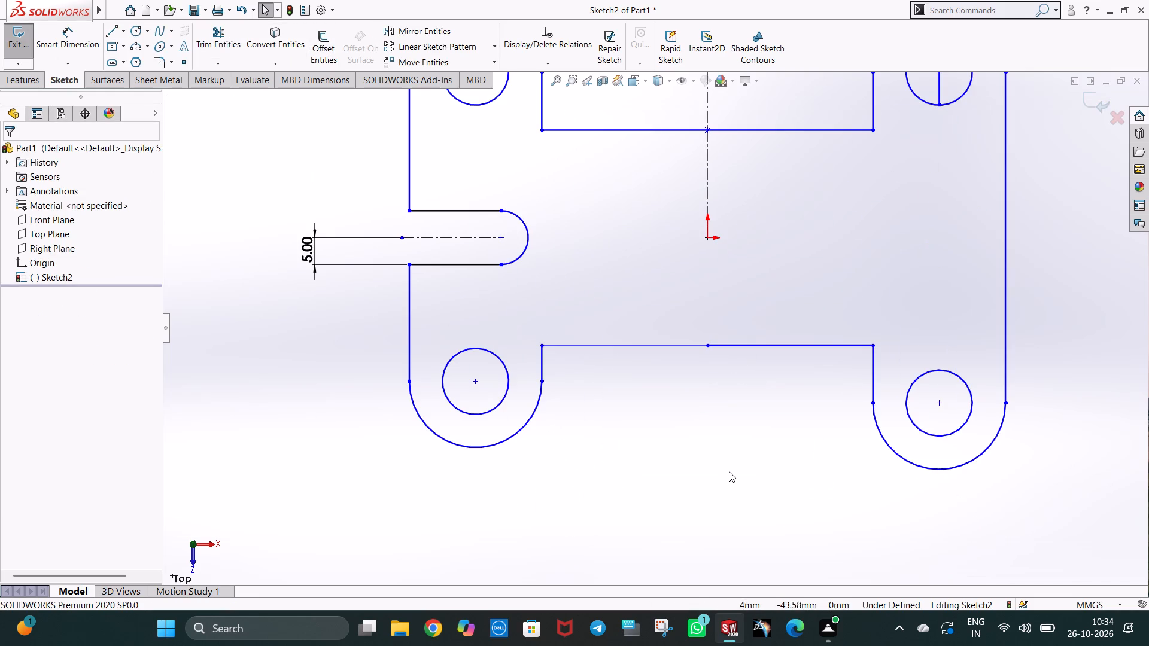
{"action": "scroll", "coordinate": [770, 447], "scroll_direction": "up", "scroll_amount": 2}
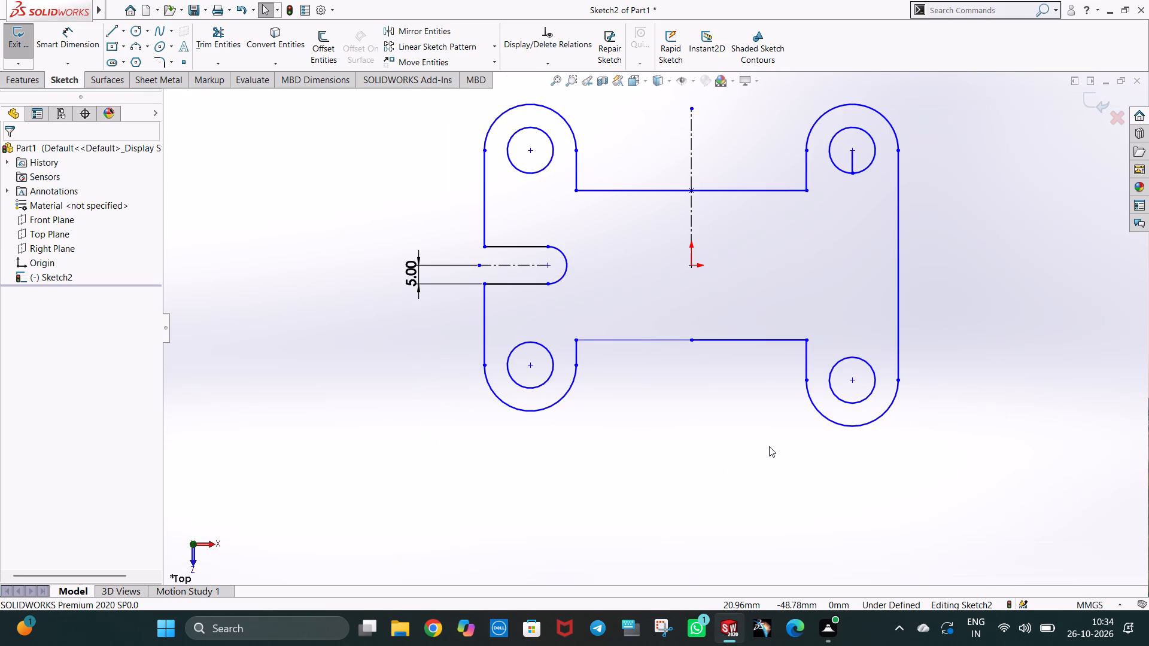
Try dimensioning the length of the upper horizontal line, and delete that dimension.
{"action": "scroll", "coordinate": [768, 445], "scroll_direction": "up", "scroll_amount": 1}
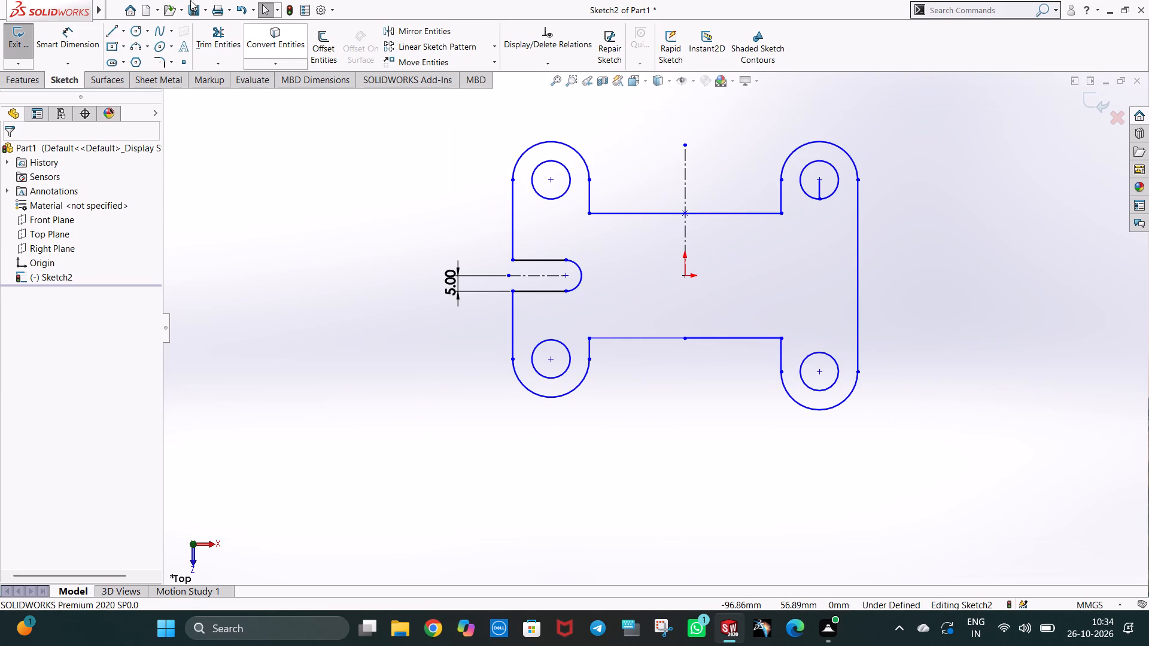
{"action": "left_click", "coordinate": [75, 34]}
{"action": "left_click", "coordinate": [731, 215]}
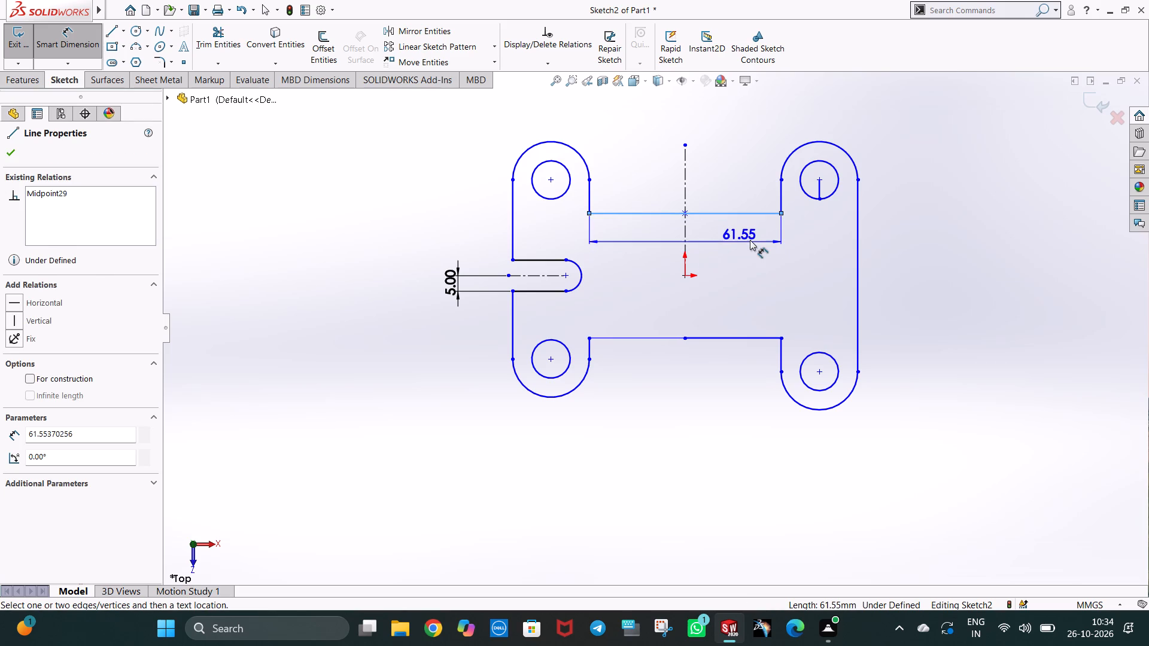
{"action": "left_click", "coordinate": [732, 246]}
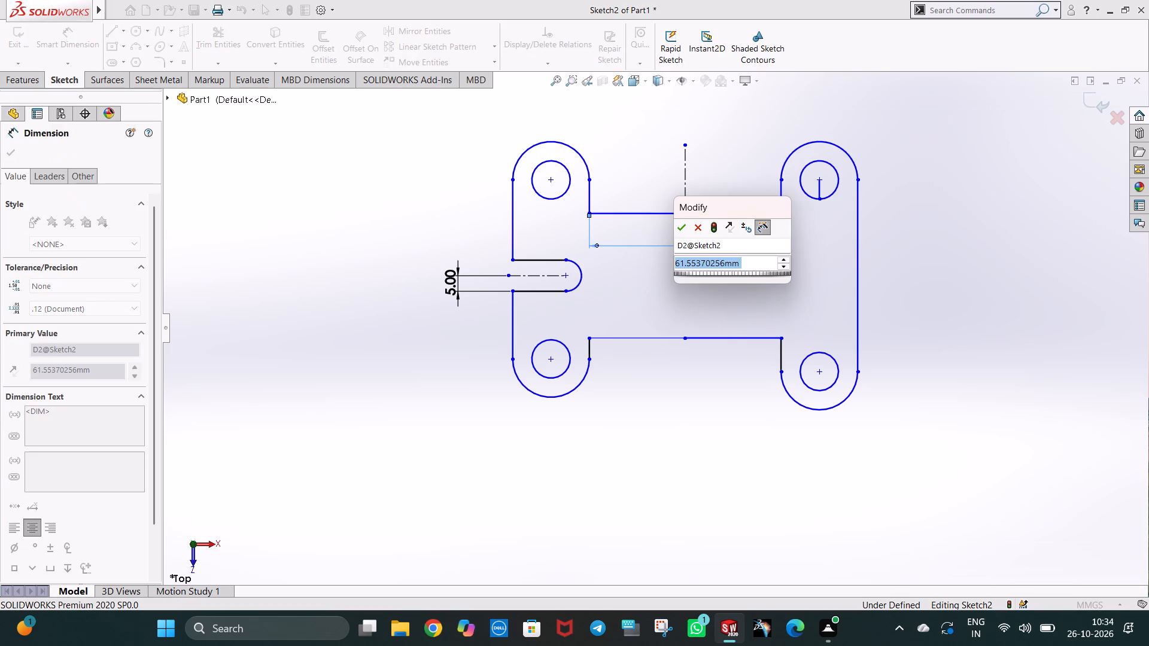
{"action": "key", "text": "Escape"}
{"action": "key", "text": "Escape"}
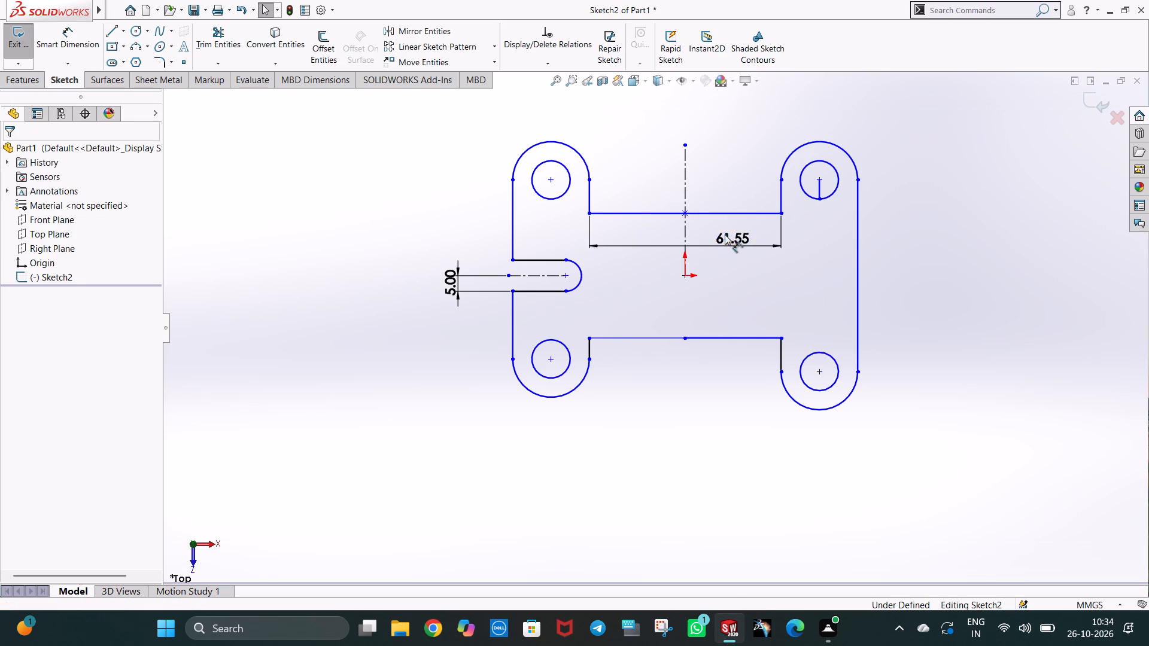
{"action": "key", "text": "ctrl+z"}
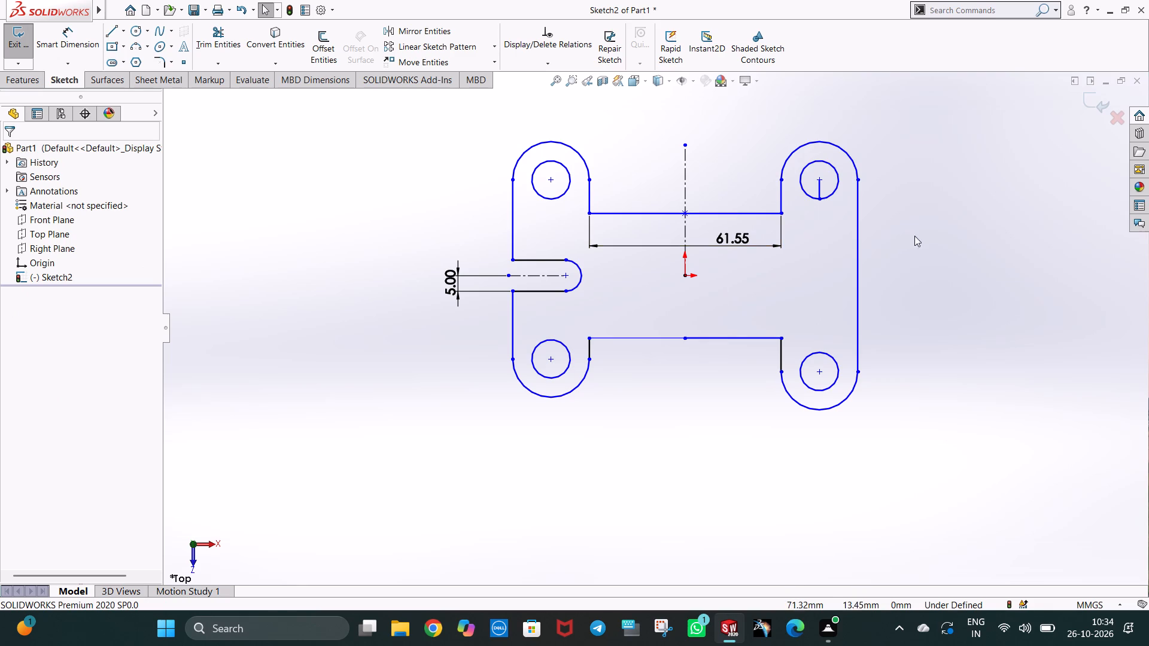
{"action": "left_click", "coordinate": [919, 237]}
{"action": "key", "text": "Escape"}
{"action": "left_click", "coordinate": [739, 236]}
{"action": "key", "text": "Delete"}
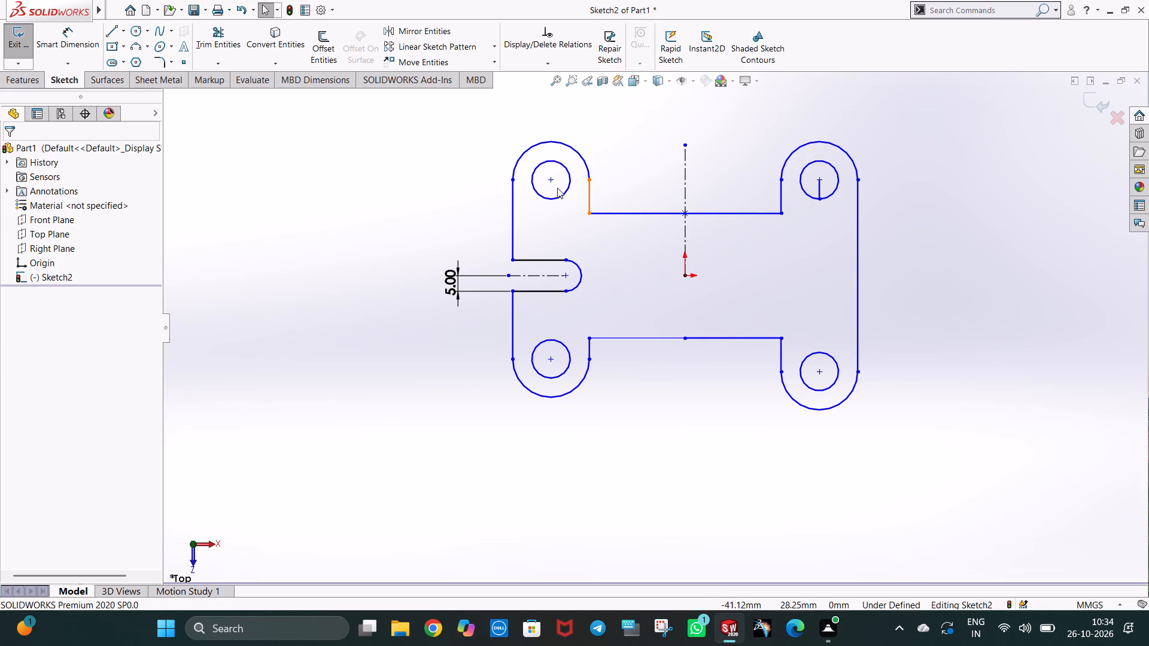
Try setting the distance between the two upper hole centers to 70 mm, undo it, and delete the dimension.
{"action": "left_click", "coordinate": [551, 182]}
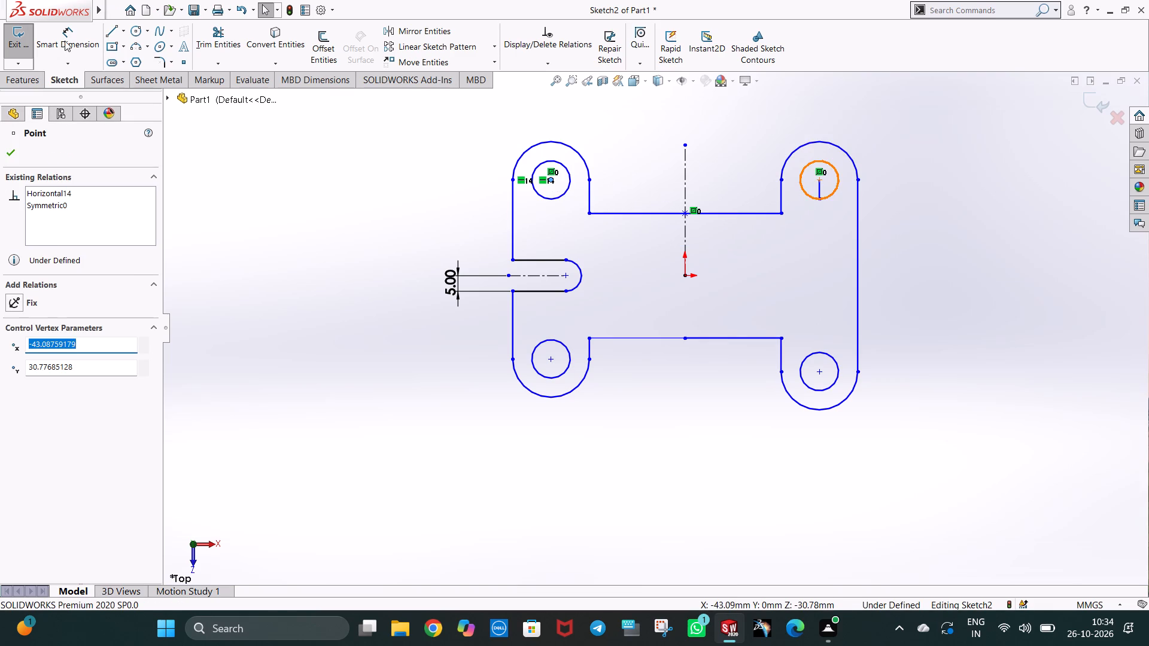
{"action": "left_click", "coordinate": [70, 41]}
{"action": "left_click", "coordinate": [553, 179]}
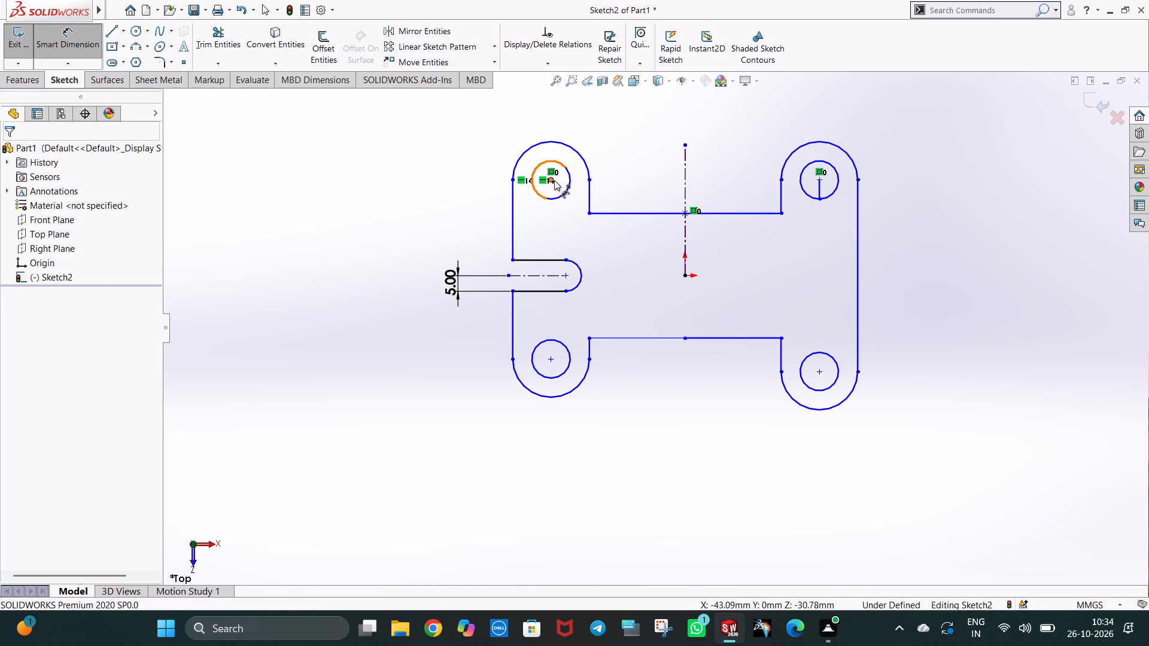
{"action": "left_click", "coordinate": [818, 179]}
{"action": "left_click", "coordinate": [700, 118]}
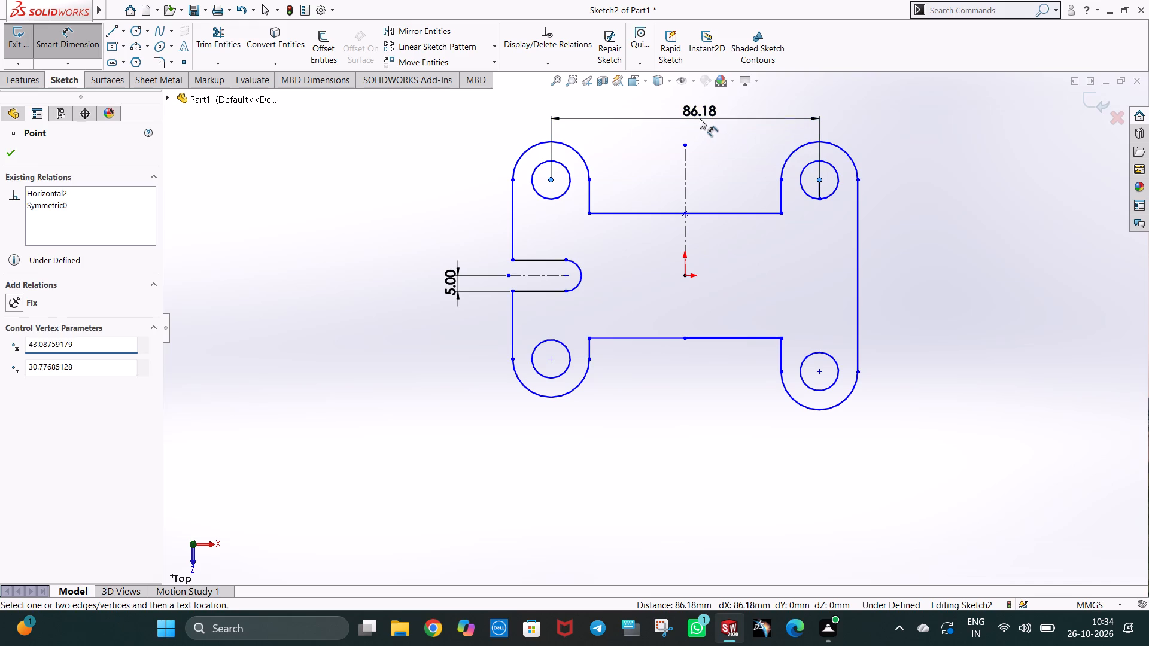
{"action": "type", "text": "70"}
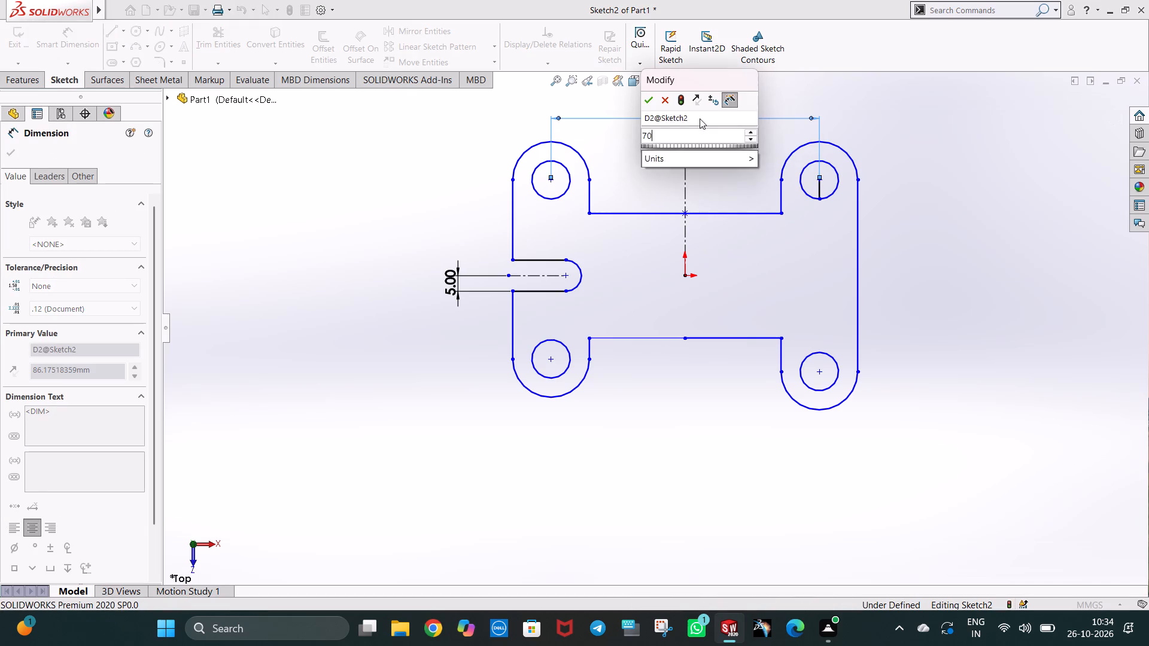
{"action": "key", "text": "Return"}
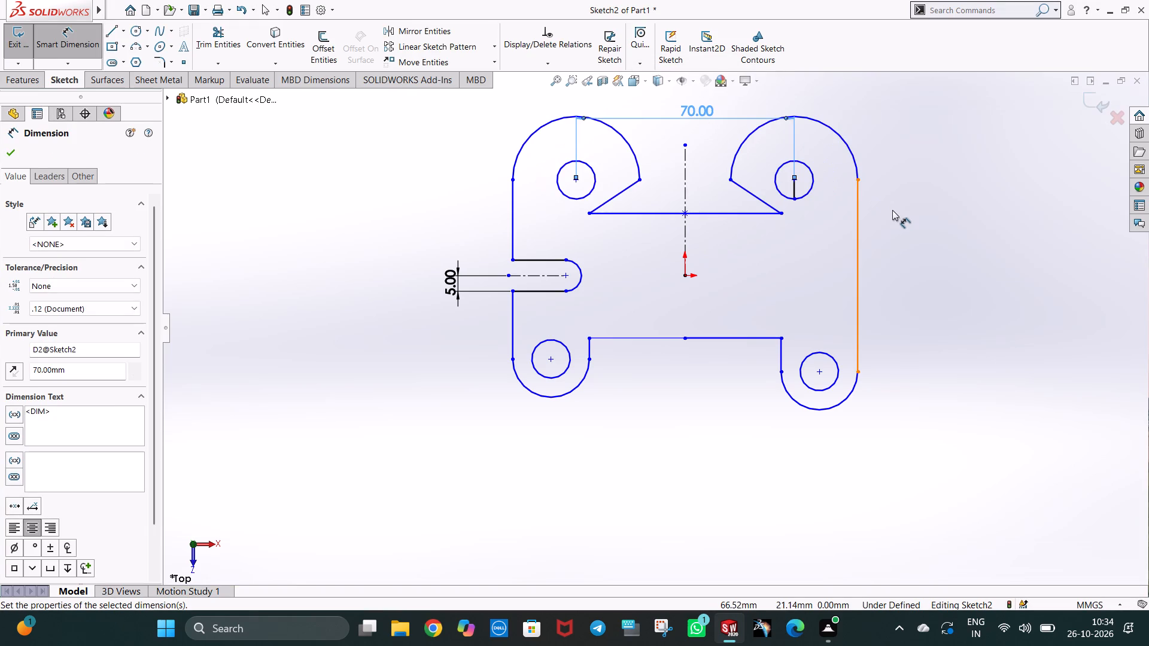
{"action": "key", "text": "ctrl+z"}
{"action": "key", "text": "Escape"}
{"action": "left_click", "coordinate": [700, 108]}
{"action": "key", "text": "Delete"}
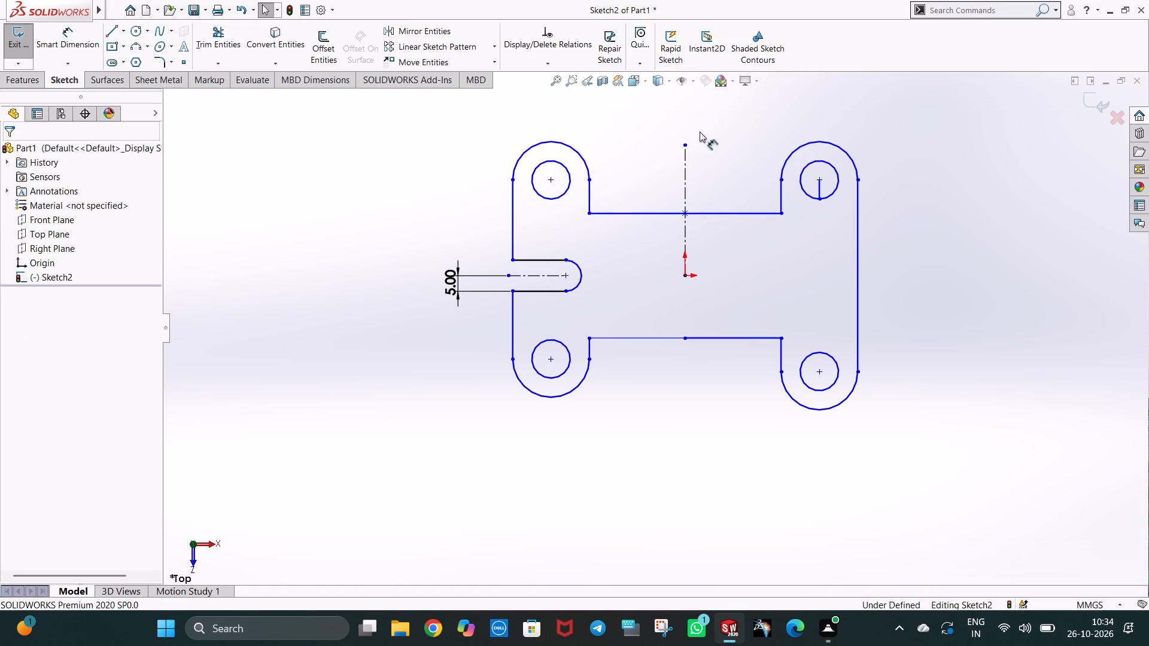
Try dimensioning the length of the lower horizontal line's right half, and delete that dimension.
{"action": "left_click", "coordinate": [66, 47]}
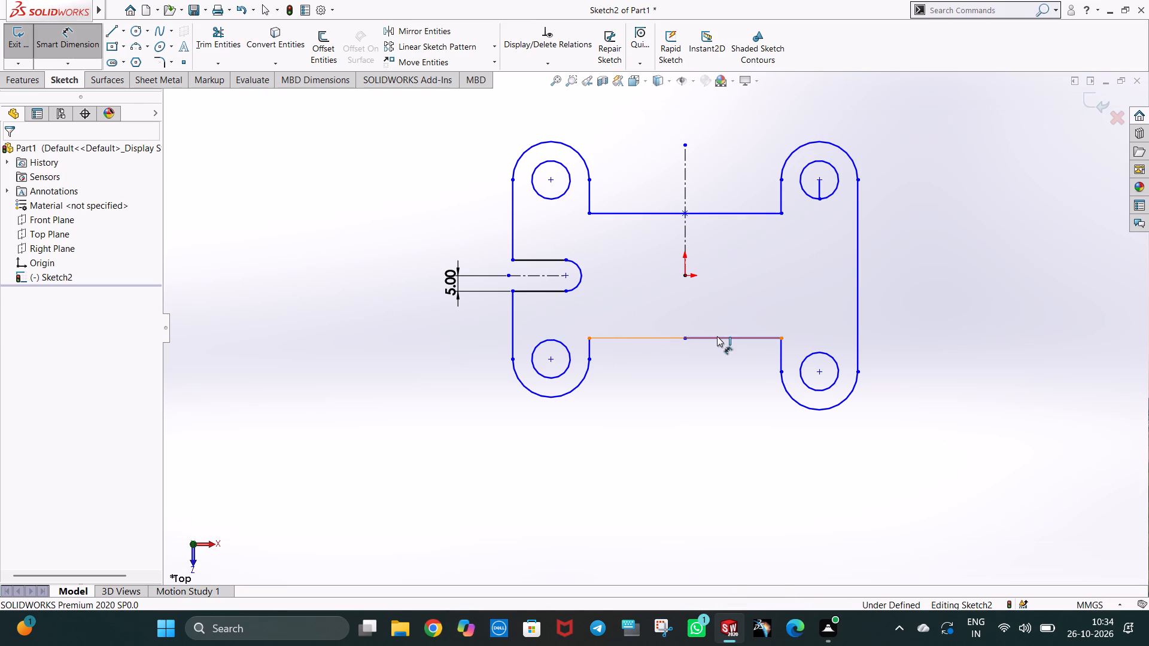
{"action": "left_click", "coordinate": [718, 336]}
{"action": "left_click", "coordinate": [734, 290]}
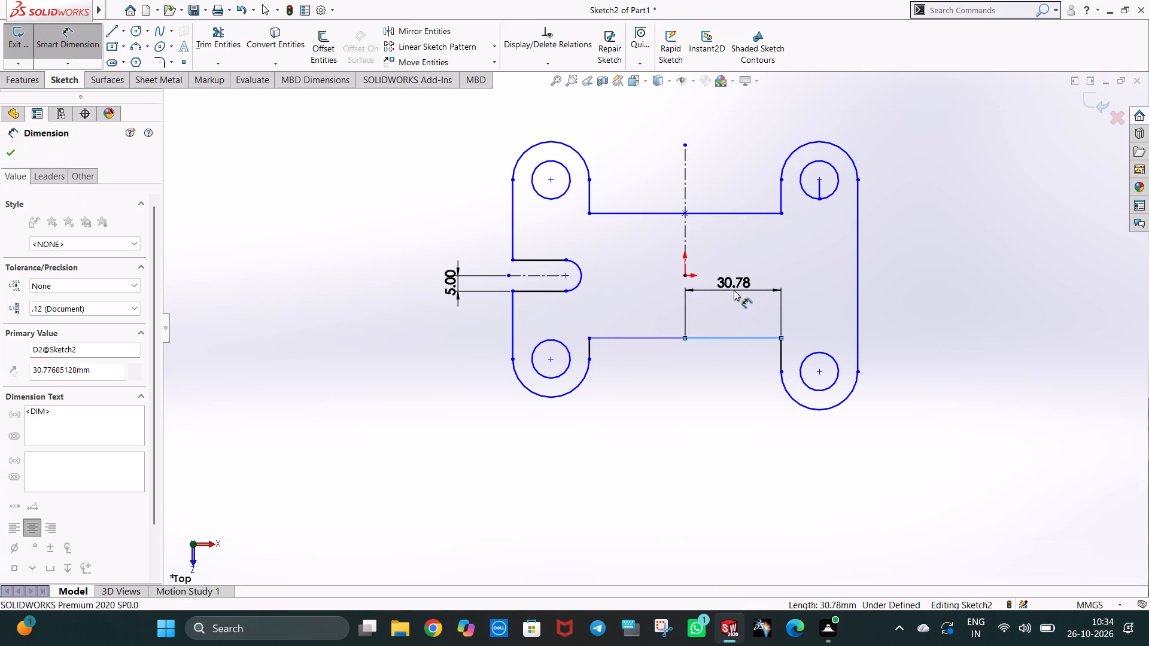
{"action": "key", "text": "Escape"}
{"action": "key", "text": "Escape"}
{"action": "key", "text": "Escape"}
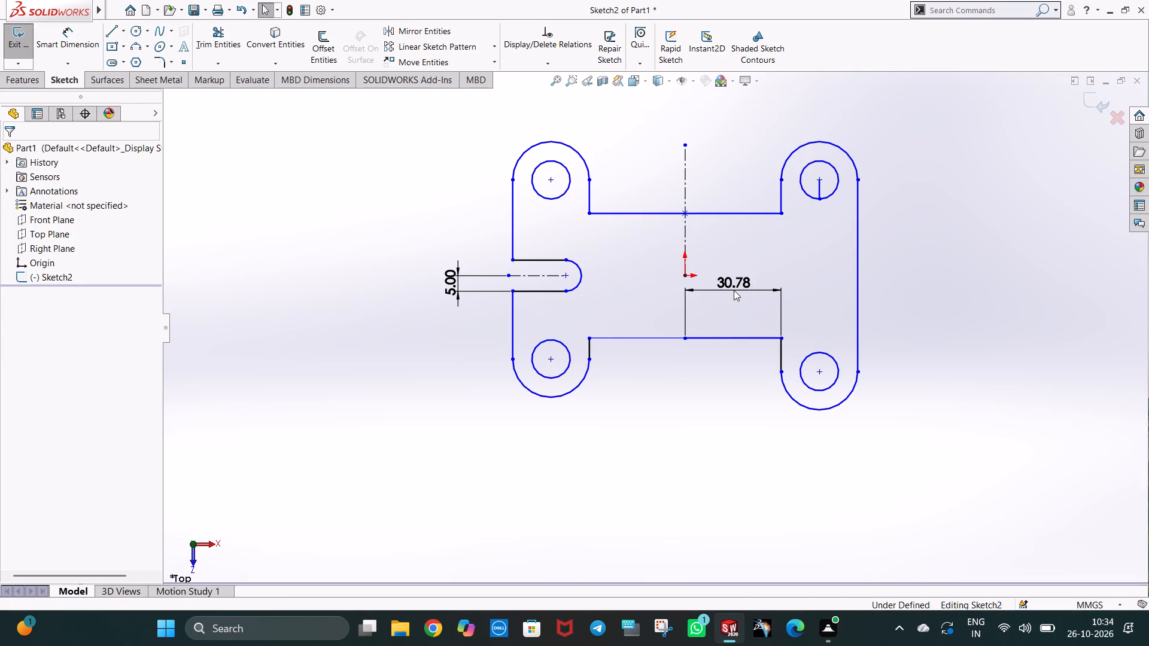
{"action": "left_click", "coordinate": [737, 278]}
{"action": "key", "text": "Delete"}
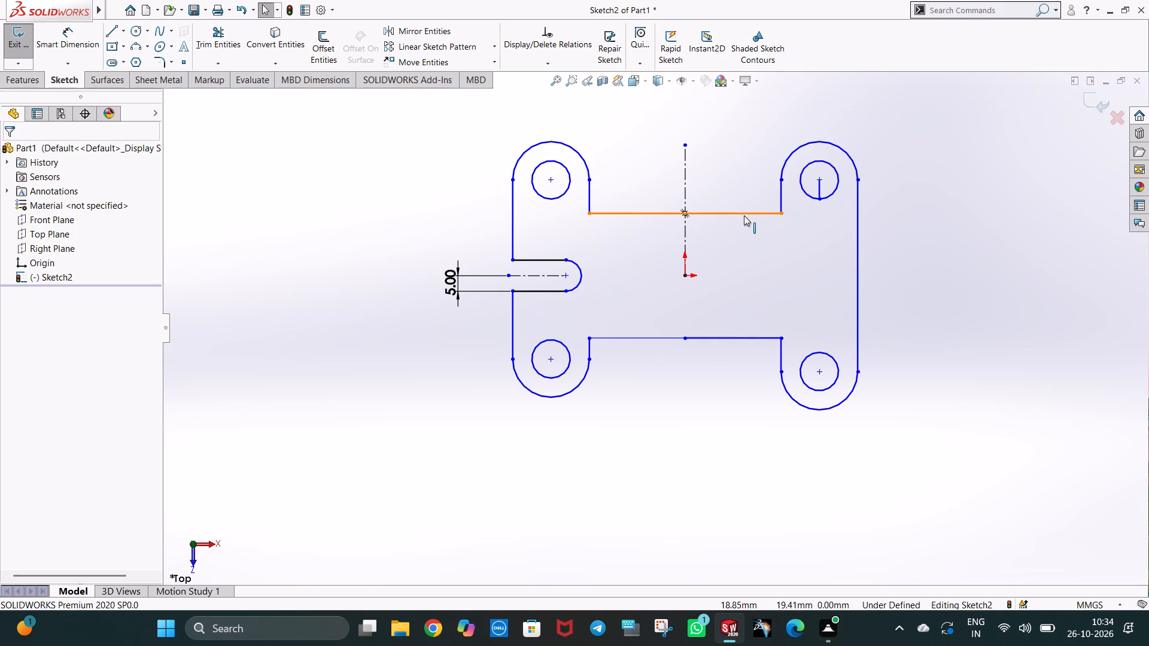
Dimension the vertical distance between the upper-right and lower-right hole centers as 50 mm.
{"action": "left_click", "coordinate": [820, 181]}
{"action": "left_click", "coordinate": [820, 373]}
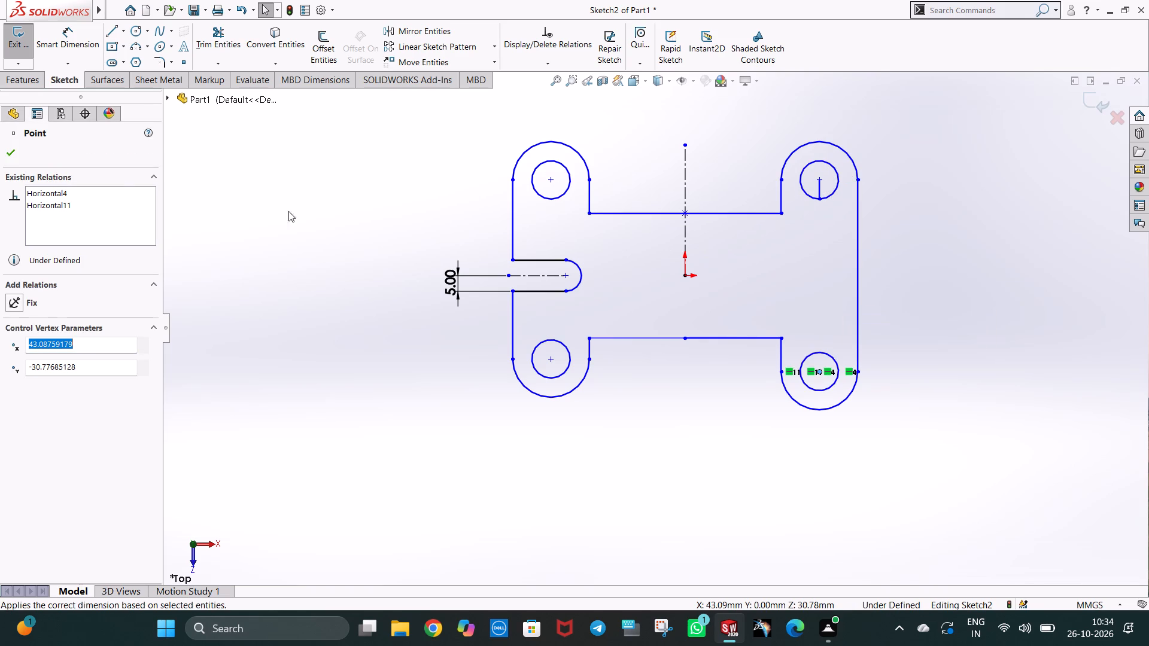
{"action": "left_click", "coordinate": [78, 37]}
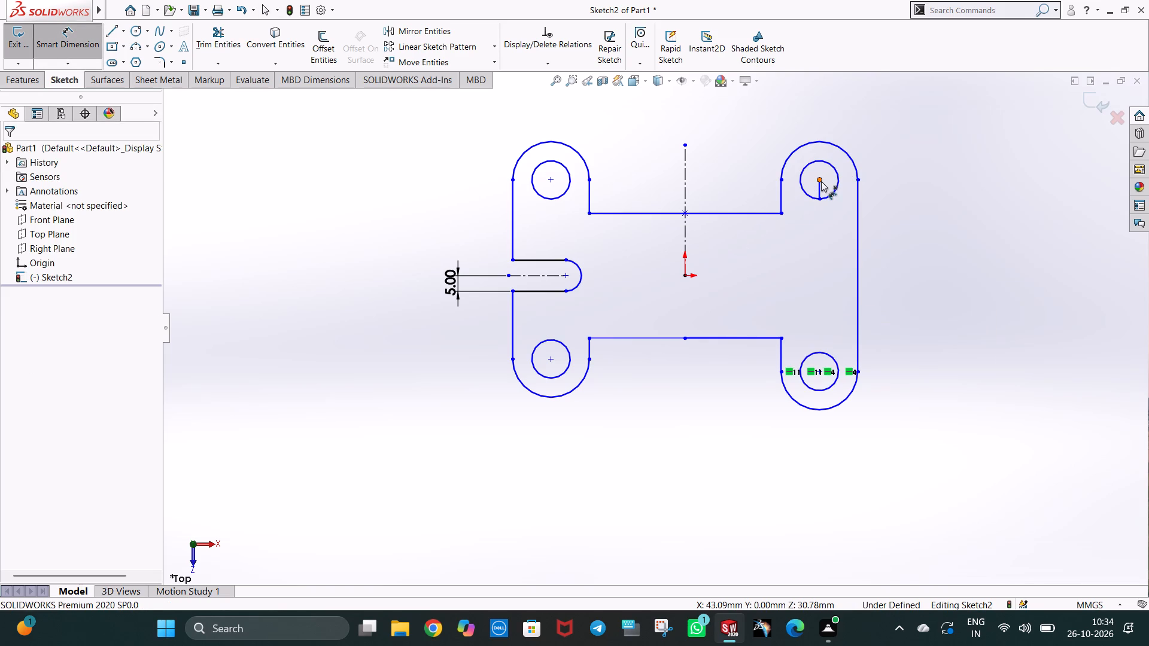
{"action": "left_click", "coordinate": [821, 181]}
{"action": "left_click", "coordinate": [822, 372]}
{"action": "left_click", "coordinate": [899, 254]}
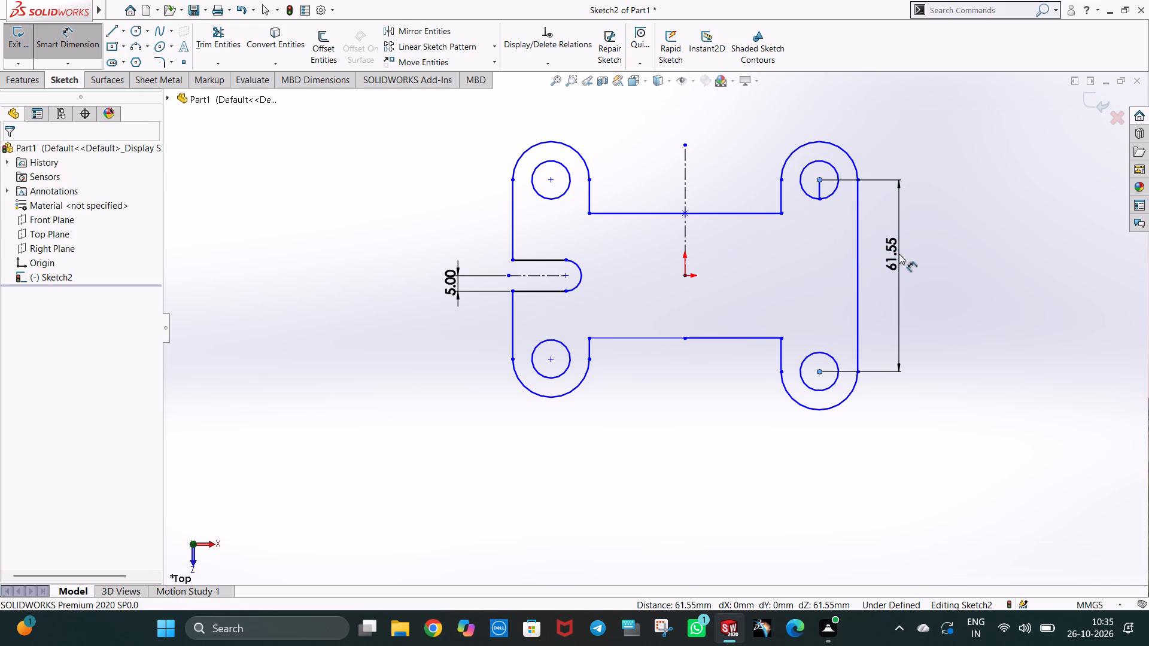
{"action": "type", "text": "50"}
{"action": "key", "text": "Return"}
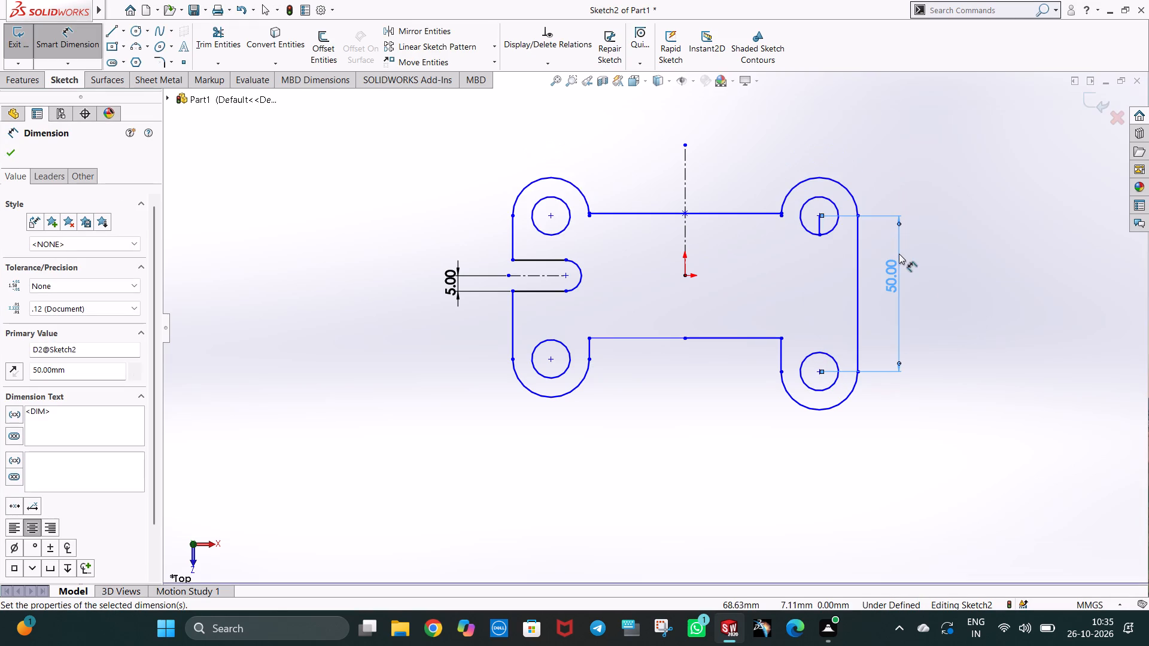
{"action": "left_click", "coordinate": [943, 295]}
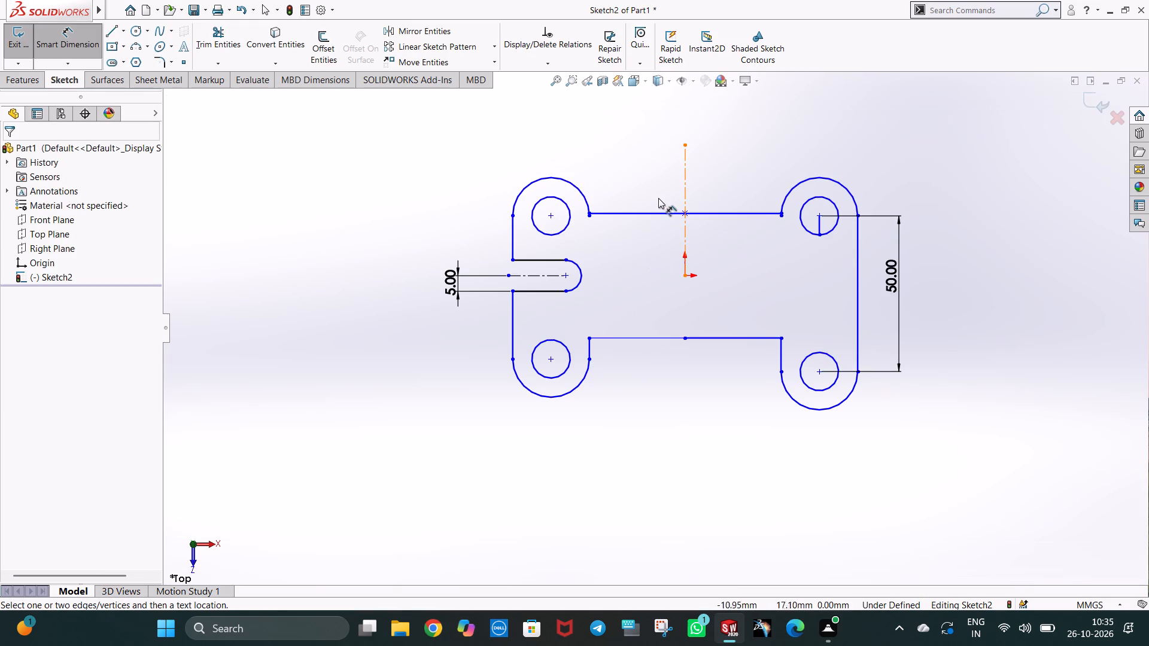
Dimension the distance between the two upper hole centers, try 70 mm, and undo that value while keeping the dimension.
{"action": "scroll", "coordinate": [684, 235], "scroll_direction": "down", "scroll_amount": 2}
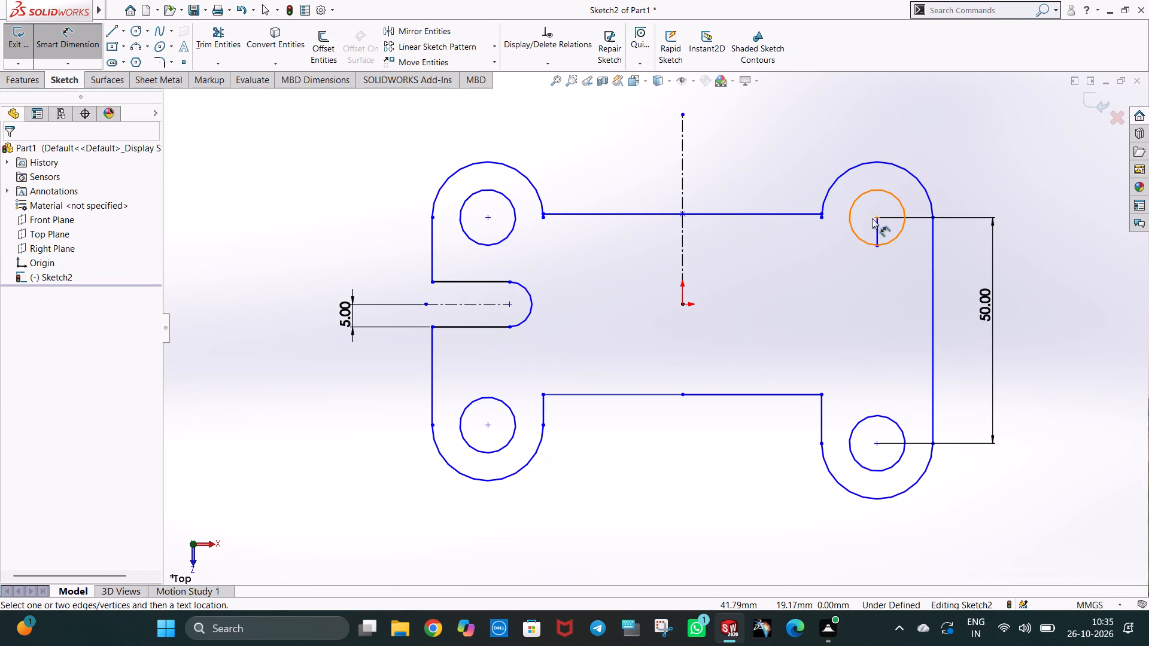
{"action": "left_click", "coordinate": [876, 219]}
{"action": "left_click", "coordinate": [490, 217]}
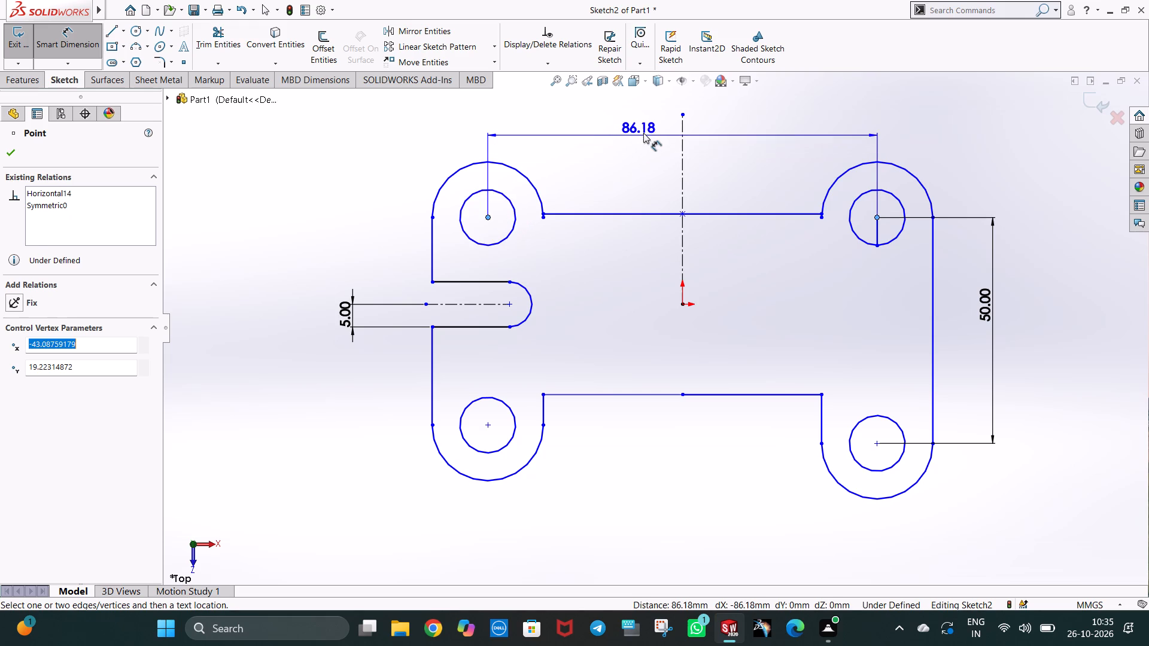
{"action": "left_click", "coordinate": [650, 129]}
{"action": "type", "text": "70"}
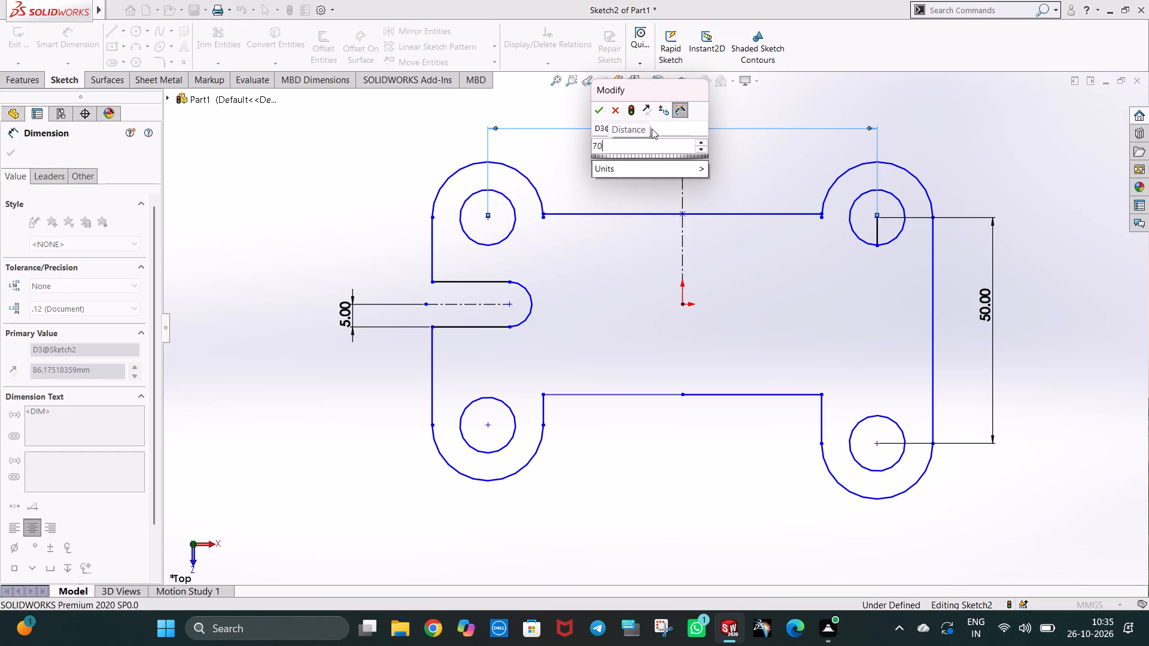
{"action": "key", "text": "Return"}
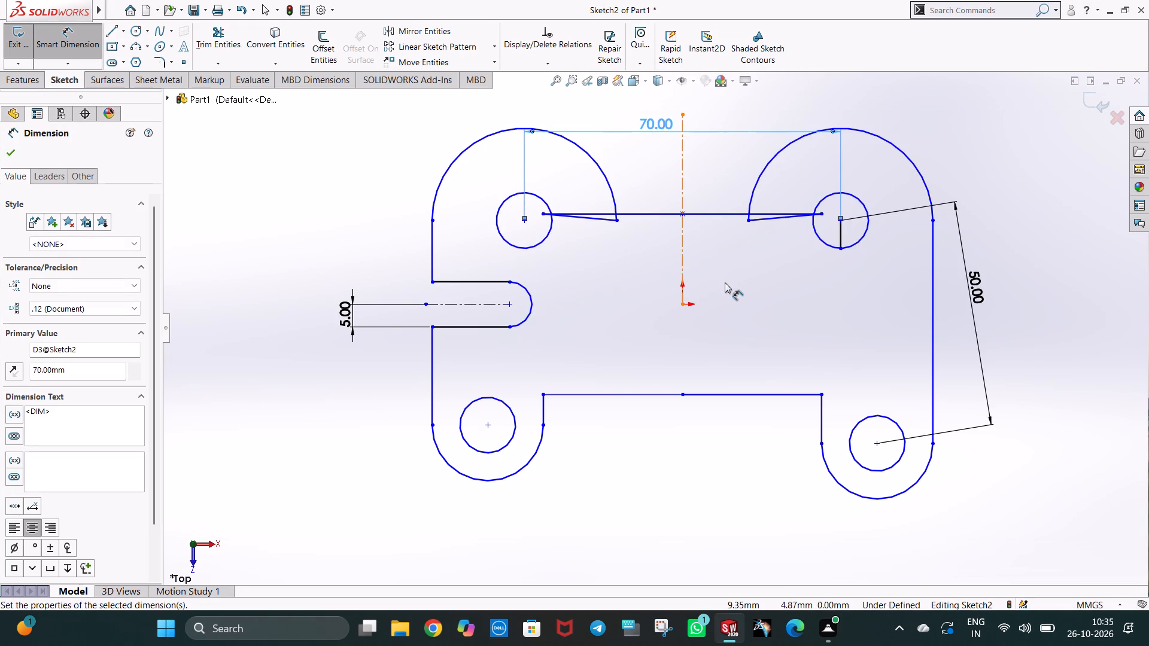
{"action": "key", "text": "ctrl+z"}
{"action": "key", "text": "Escape"}
{"action": "left_click", "coordinate": [947, 169]}
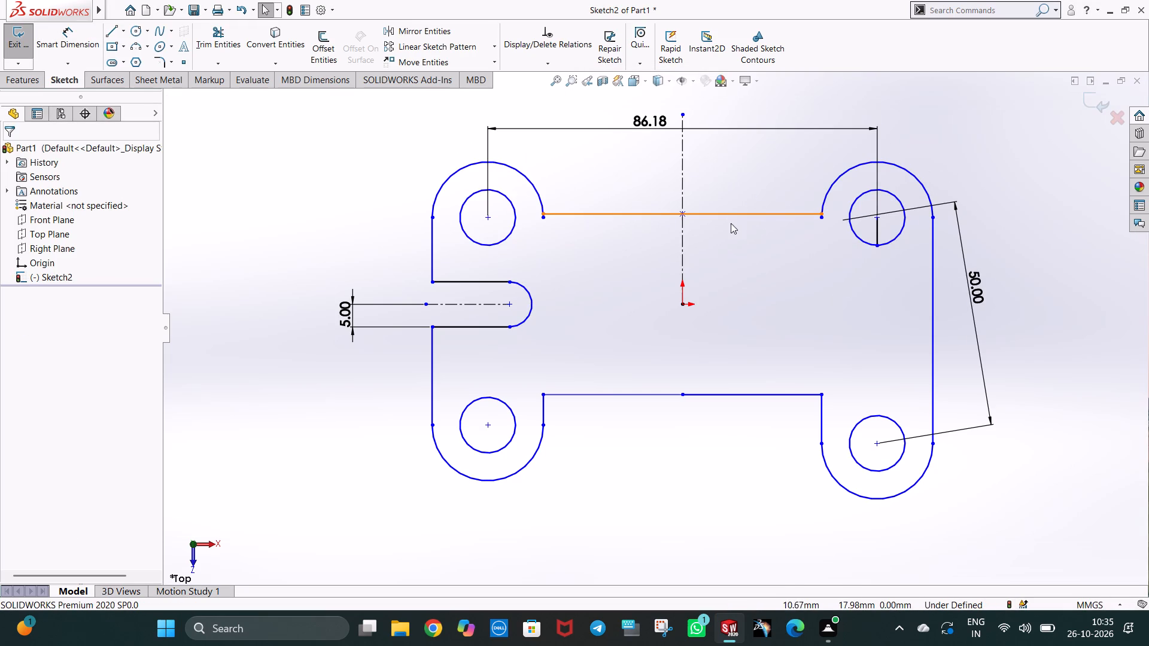
Delete the upper horizontal line and the short vertical stub on the inner side of the upper-right lug.
{"action": "left_click", "coordinate": [734, 213]}
{"action": "key", "text": "Delete"}
{"action": "scroll", "coordinate": [821, 223], "scroll_direction": "down", "scroll_amount": 5}
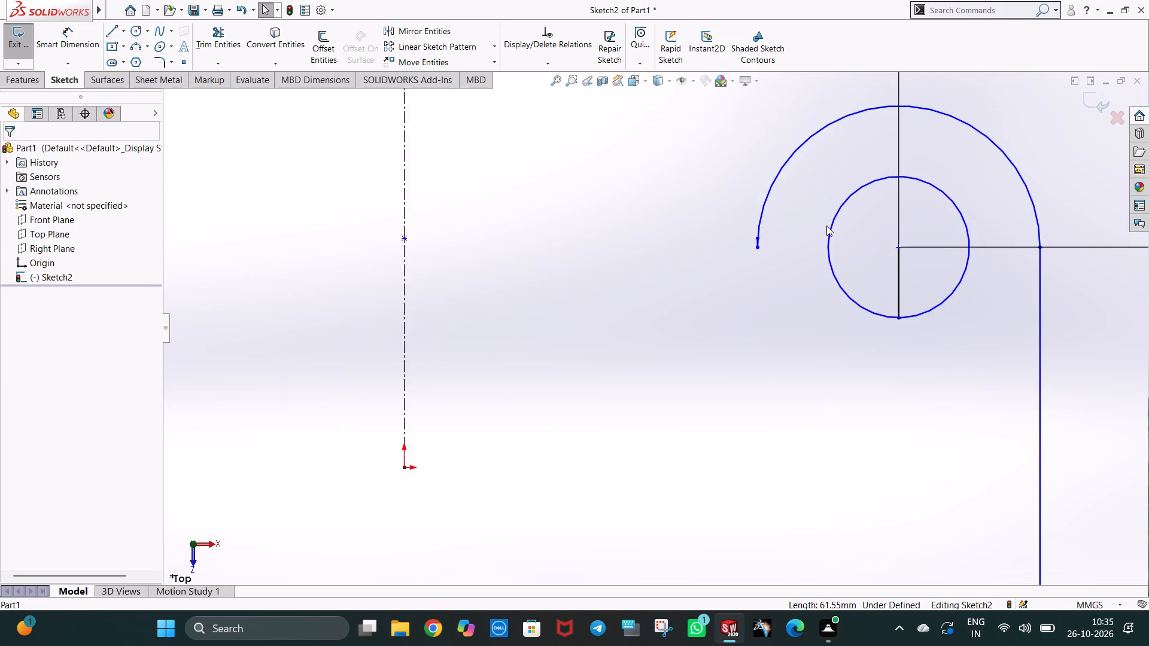
{"action": "scroll", "coordinate": [820, 228], "scroll_direction": "down", "scroll_amount": 3}
{"action": "scroll", "coordinate": [682, 267], "scroll_direction": "down", "scroll_amount": 4}
{"action": "left_click", "coordinate": [673, 301]}
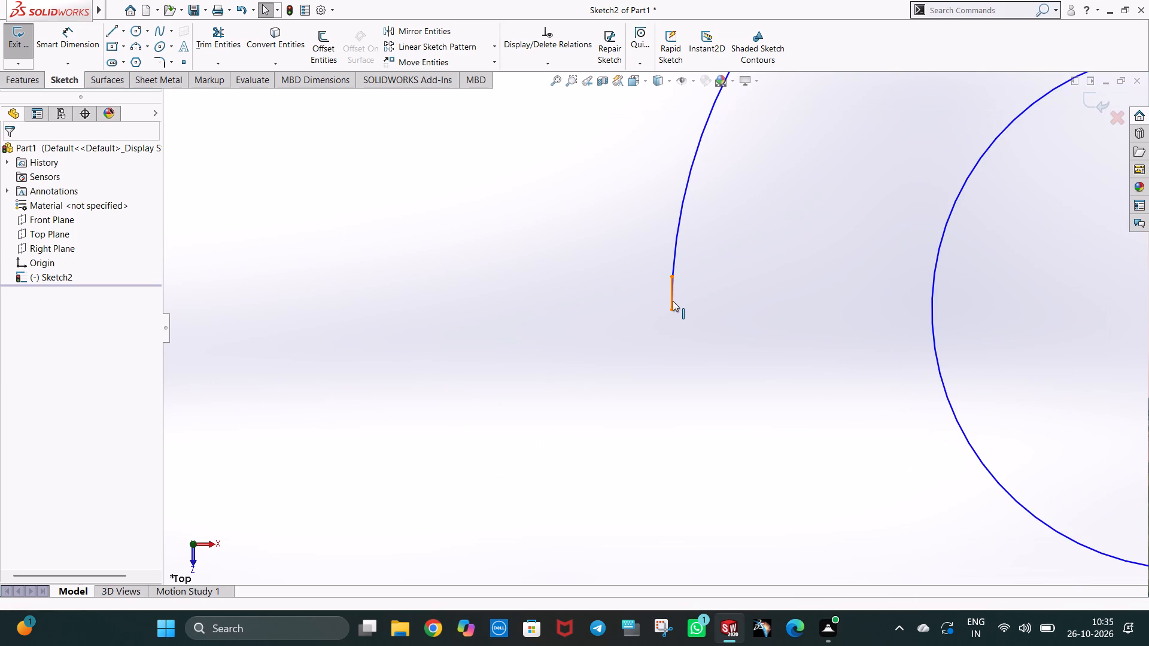
{"action": "key", "text": "Delete"}
Delete the two overlapping lower horizontal lines between the lower lugs.
{"action": "scroll", "coordinate": [699, 314], "scroll_direction": "up", "scroll_amount": 11}
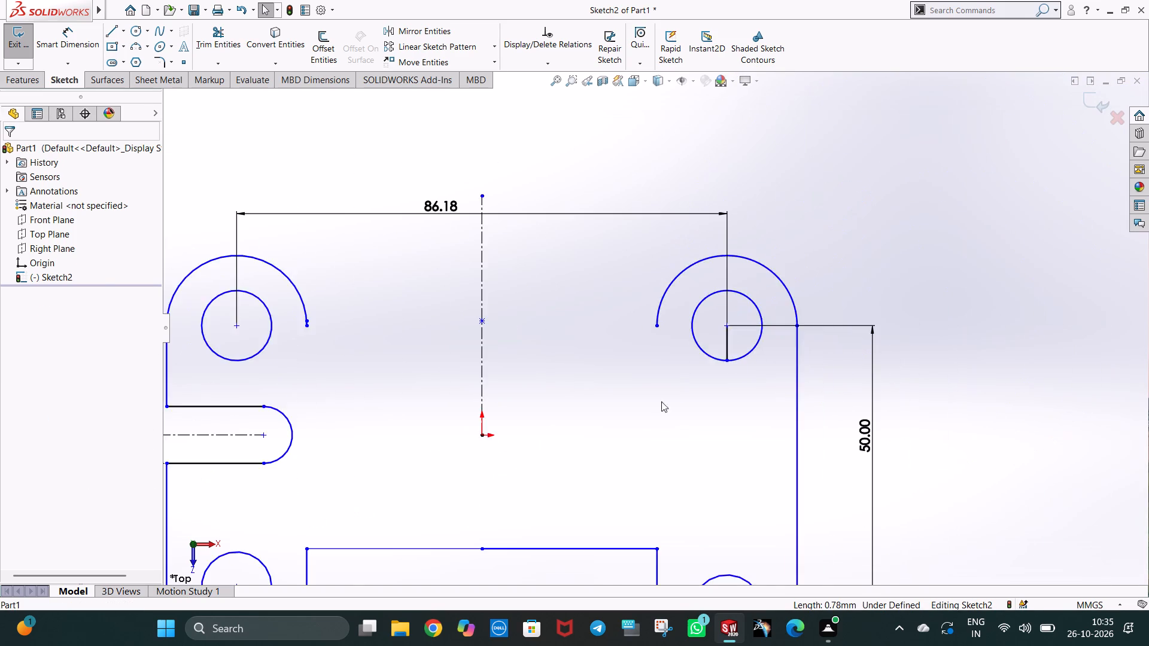
{"action": "scroll", "coordinate": [655, 412], "scroll_direction": "up", "scroll_amount": 3}
{"action": "left_click", "coordinate": [574, 459]}
{"action": "key", "text": "Delete"}
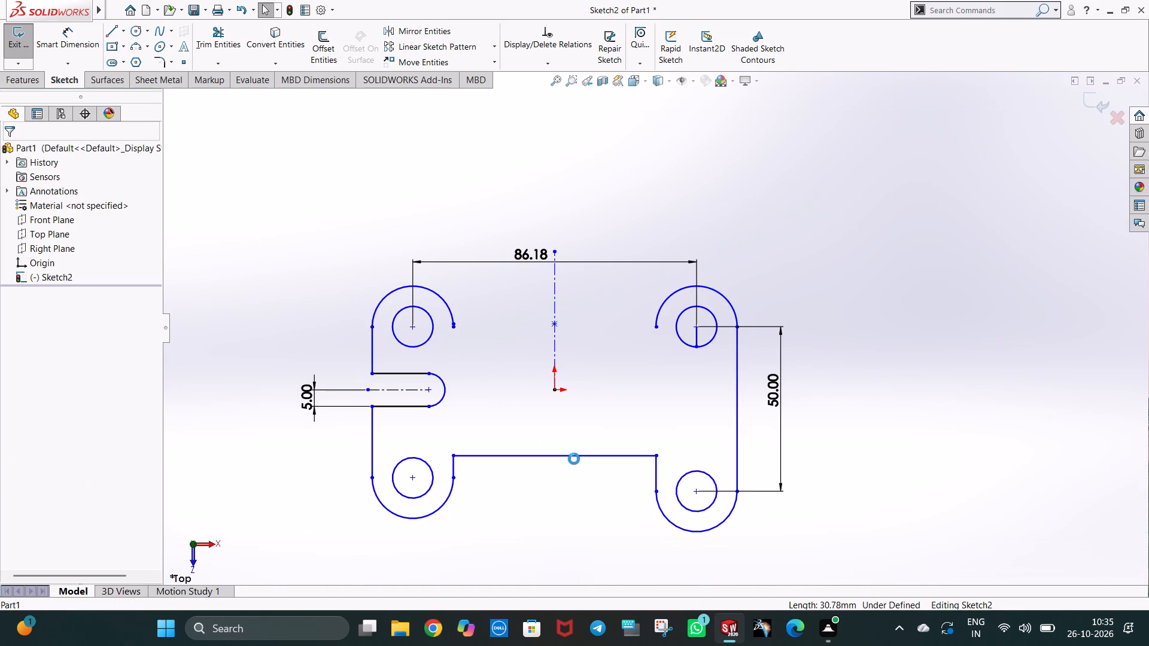
{"action": "left_click", "coordinate": [557, 455]}
{"action": "key", "text": "Delete"}
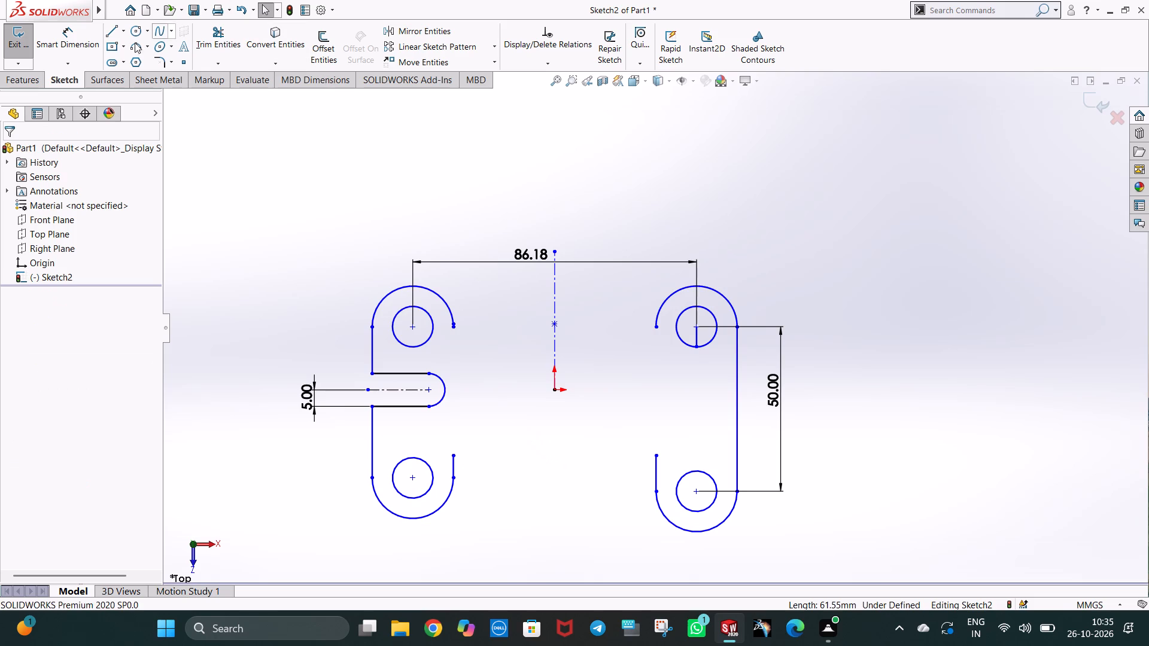
Set the distance between the two upper hole centers to 70 mm.
{"action": "left_click", "coordinate": [90, 29]}
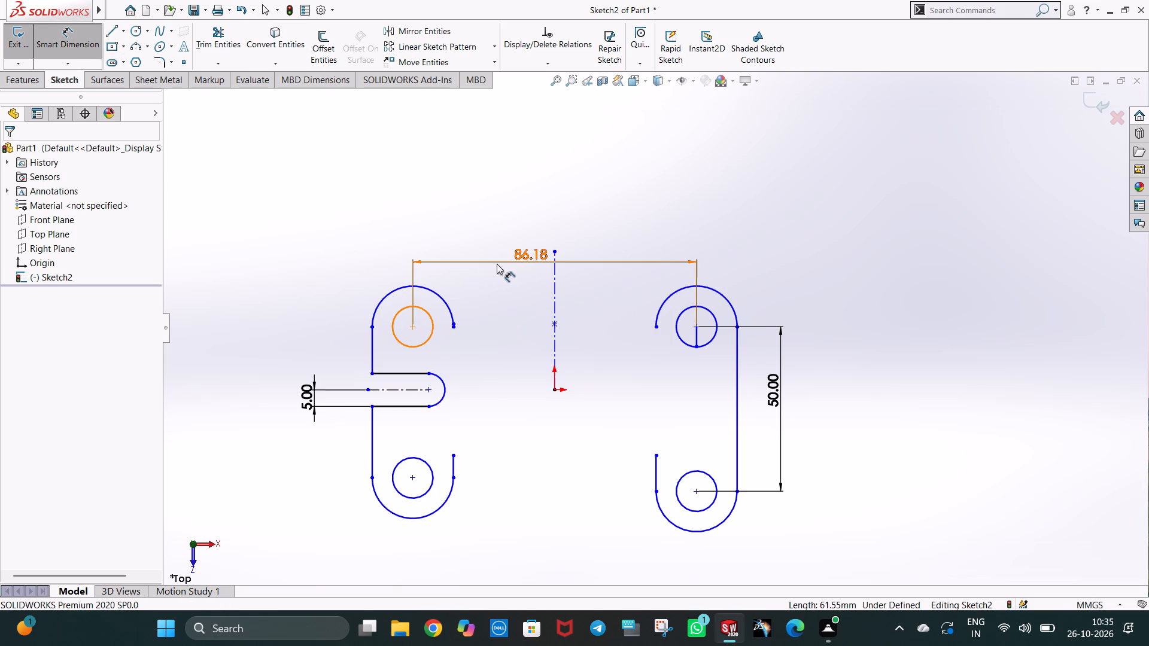
{"action": "key", "text": "Escape"}
{"action": "double_click", "coordinate": [524, 254]}
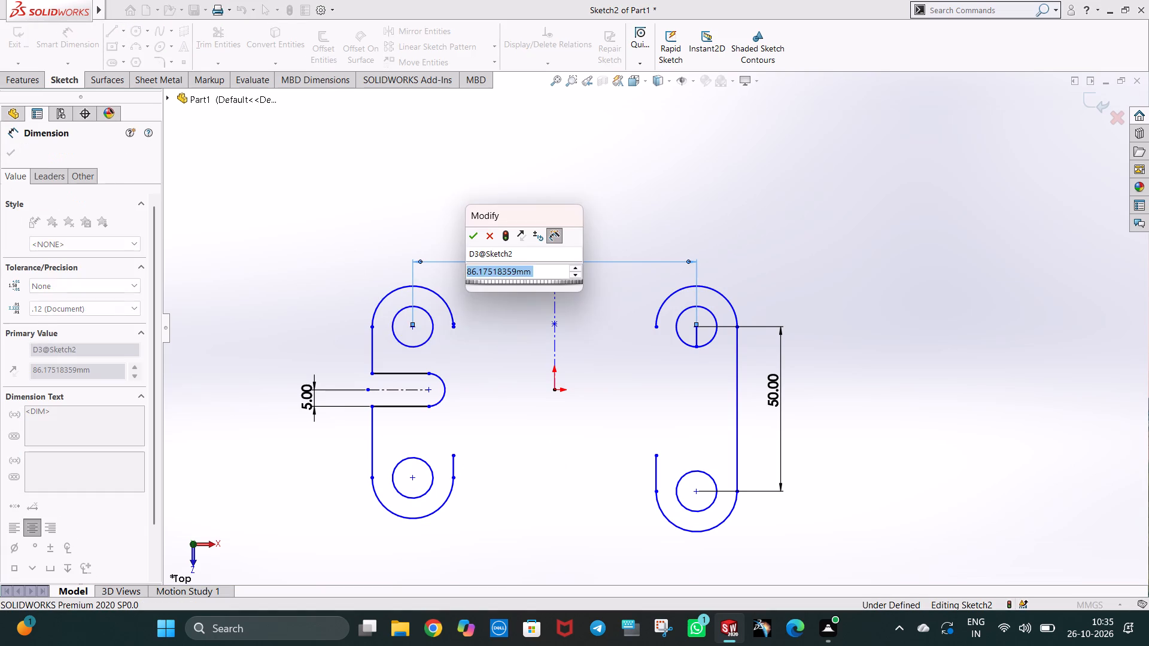
{"action": "type", "text": "70"}
{"action": "key", "text": "Return"}
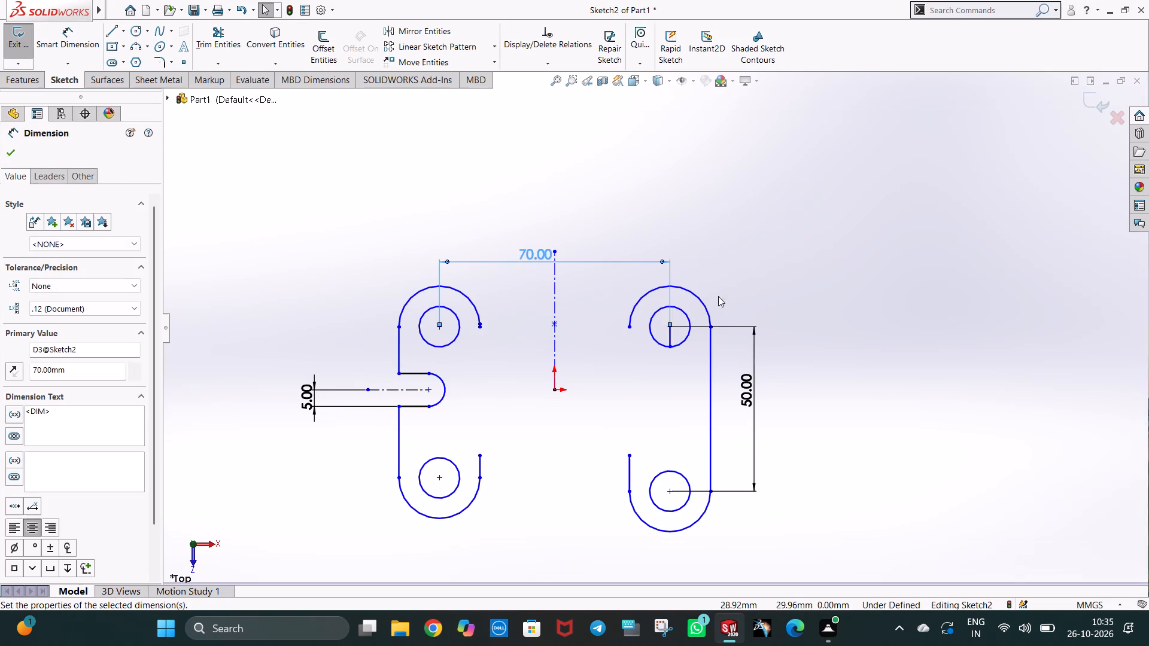
{"action": "left_click_drag", "start_coordinate": [800, 274], "coordinate": [789, 281]}
{"action": "scroll", "coordinate": [477, 330], "scroll_direction": "down", "scroll_amount": 12}
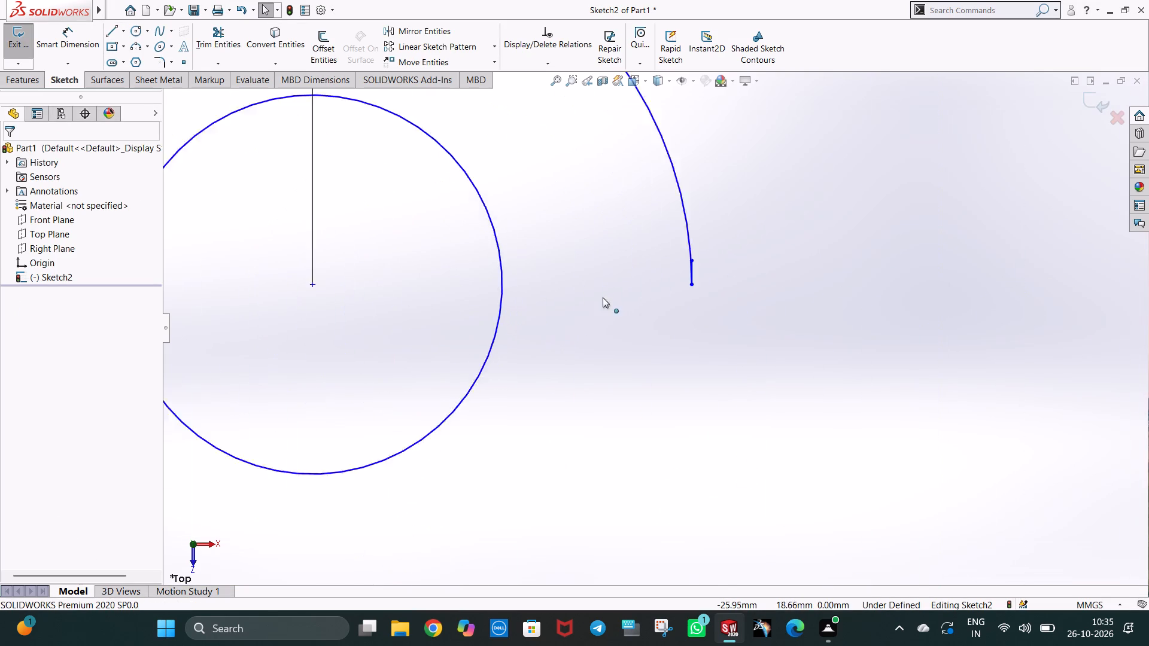
Delete the short vertical stubs on the inner sides of the upper-left and lower-right lugs.
{"action": "left_click", "coordinate": [691, 275]}
{"action": "key", "text": "Delete"}
{"action": "scroll", "coordinate": [727, 318], "scroll_direction": "up", "scroll_amount": 6}
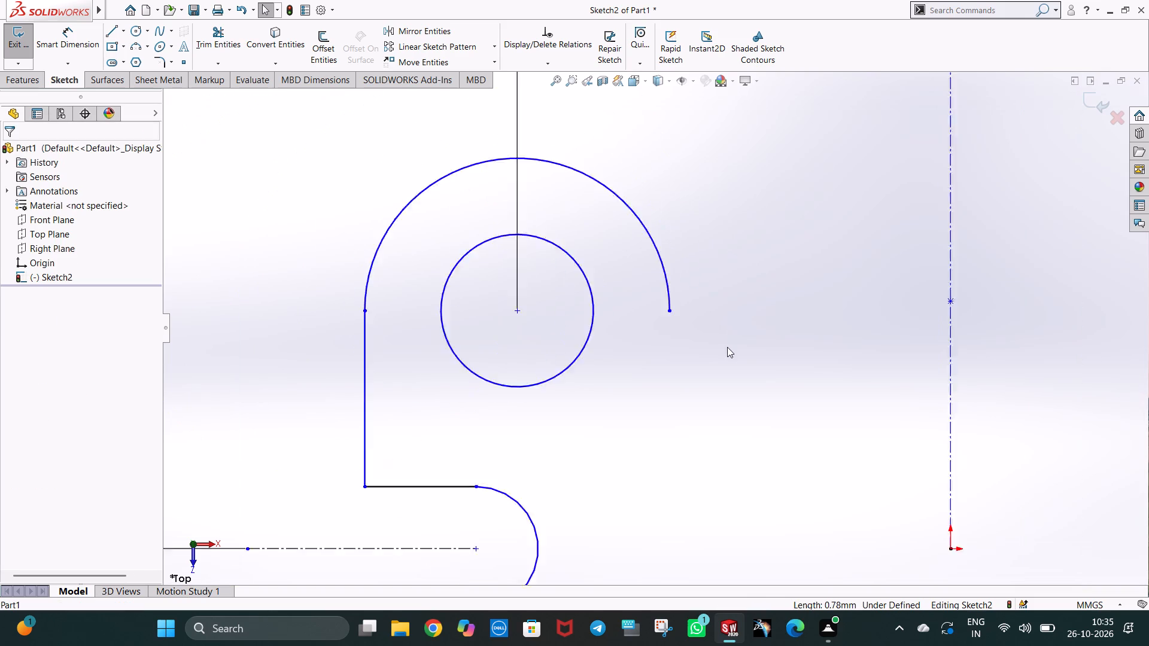
{"action": "scroll", "coordinate": [727, 347], "scroll_direction": "up", "scroll_amount": 7}
{"action": "scroll", "coordinate": [734, 517], "scroll_direction": "down", "scroll_amount": 4}
{"action": "left_click", "coordinate": [846, 335]}
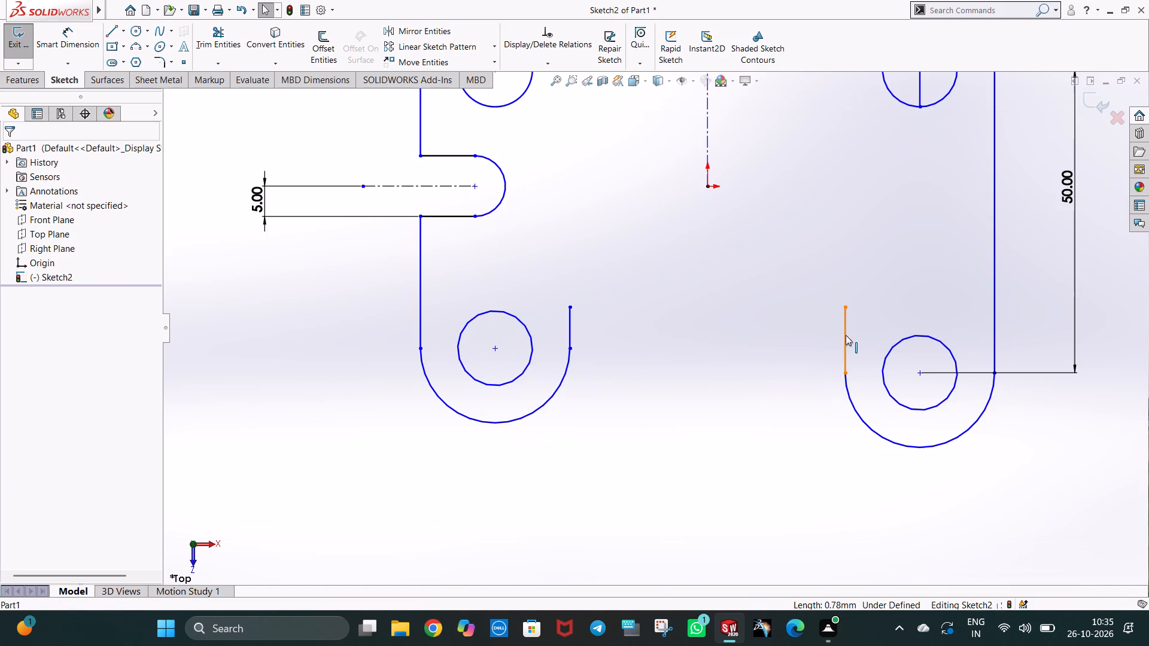
{"action": "key", "text": "Delete"}
{"action": "scroll", "coordinate": [852, 342], "scroll_direction": "up", "scroll_amount": 7}
{"action": "scroll", "coordinate": [758, 333], "scroll_direction": "down", "scroll_amount": 1}
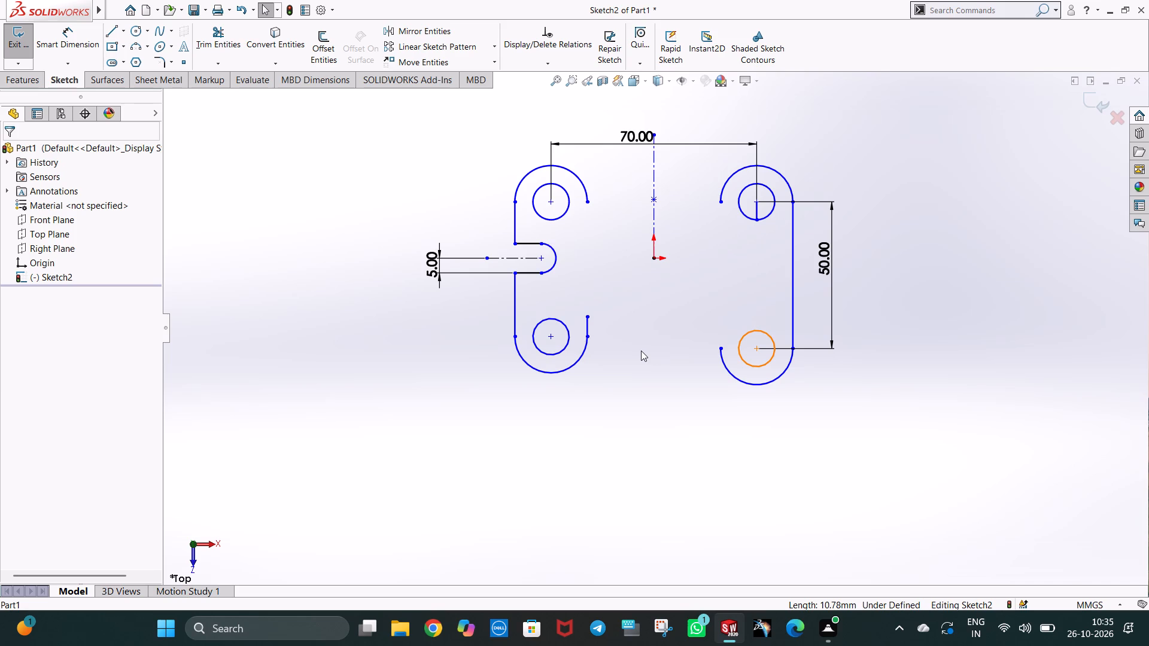
Dimension the vertical distance between the two left-hand hole centers as 50 mm.
{"action": "left_click", "coordinate": [75, 43]}
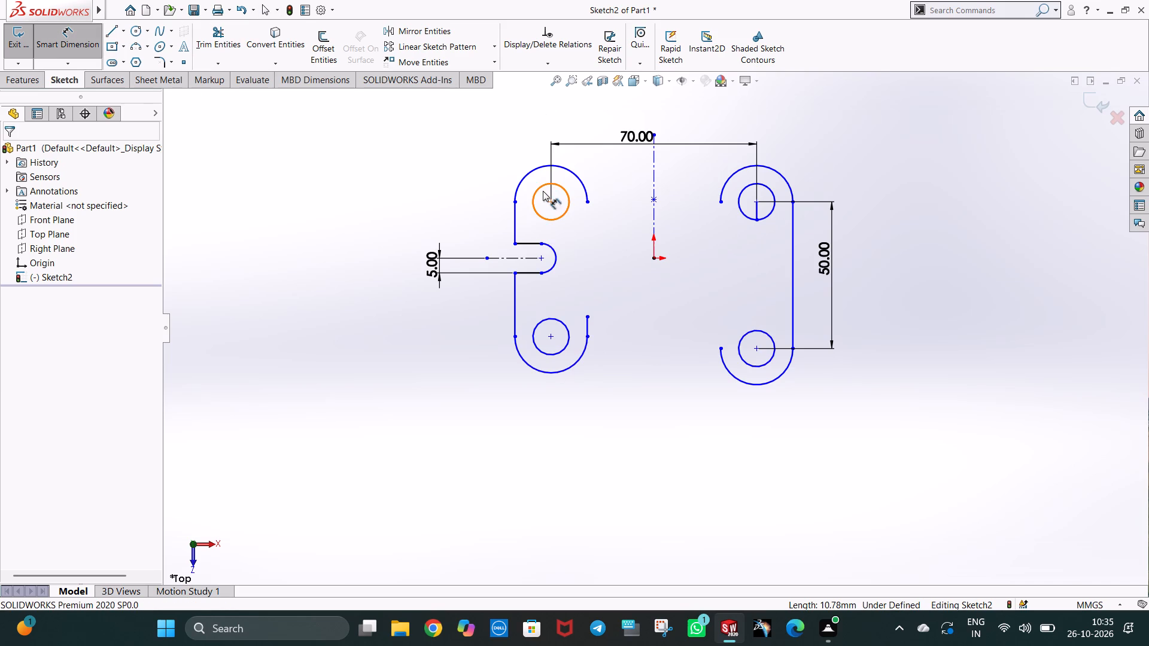
{"action": "left_click", "coordinate": [549, 200]}
{"action": "left_click", "coordinate": [552, 334]}
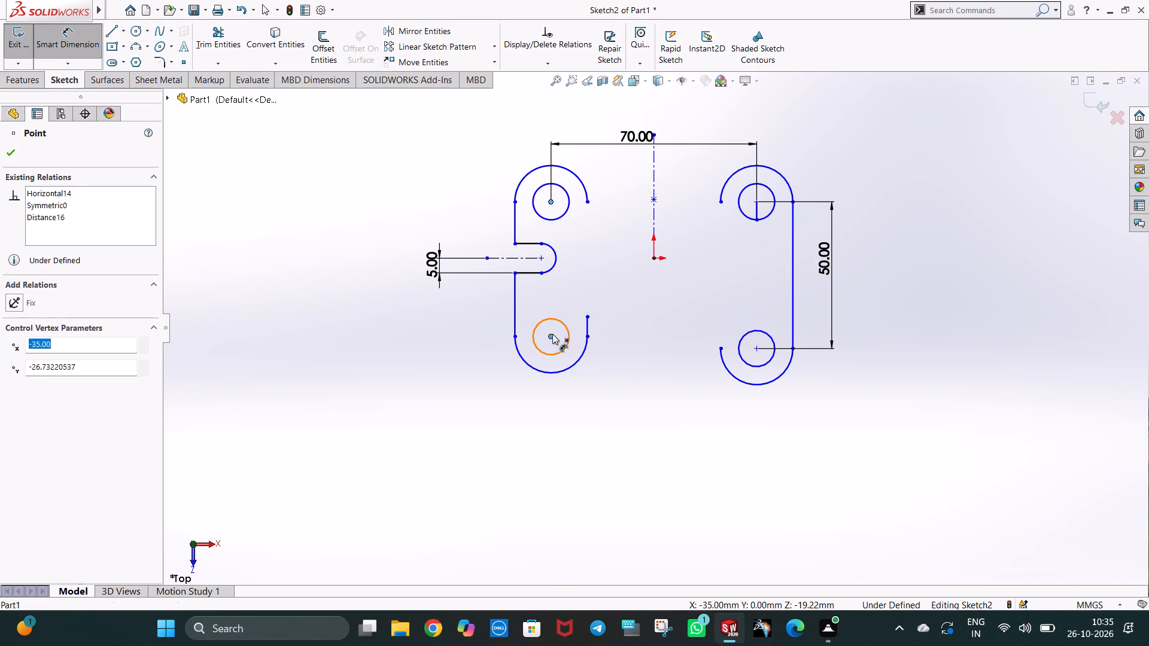
{"action": "left_click", "coordinate": [599, 256]}
{"action": "type", "text": "50"}
{"action": "key", "text": "Return"}
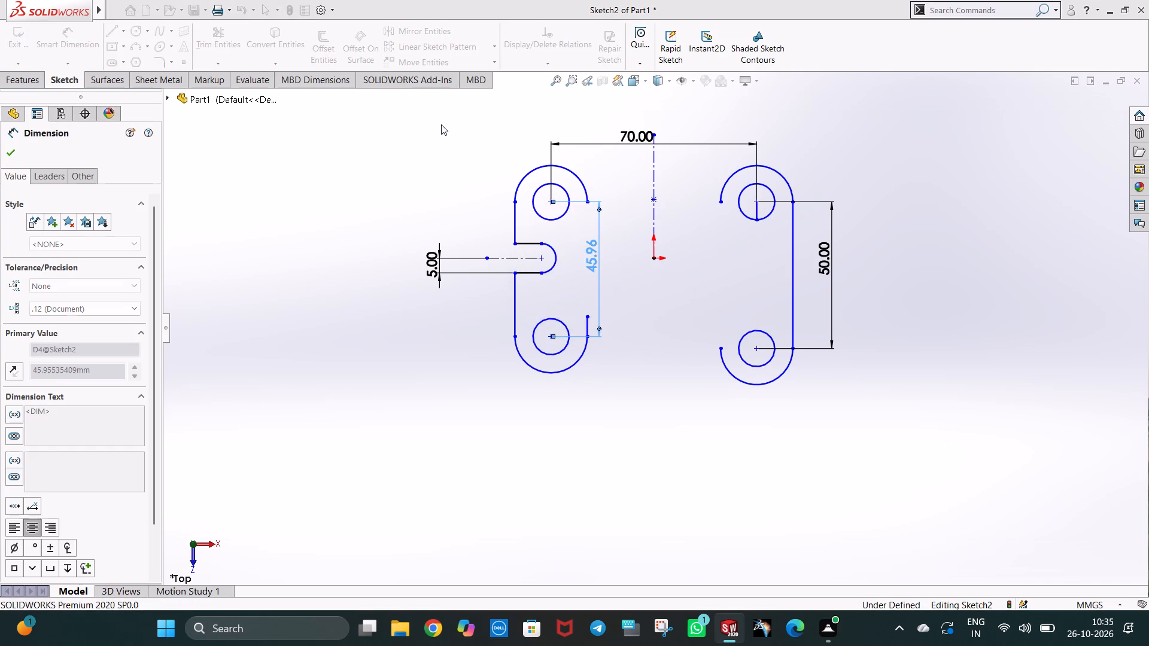
Dimension the vertical distance from the slot centerline to the lower-left hole center as 25 mm.
{"action": "left_click", "coordinate": [521, 260]}
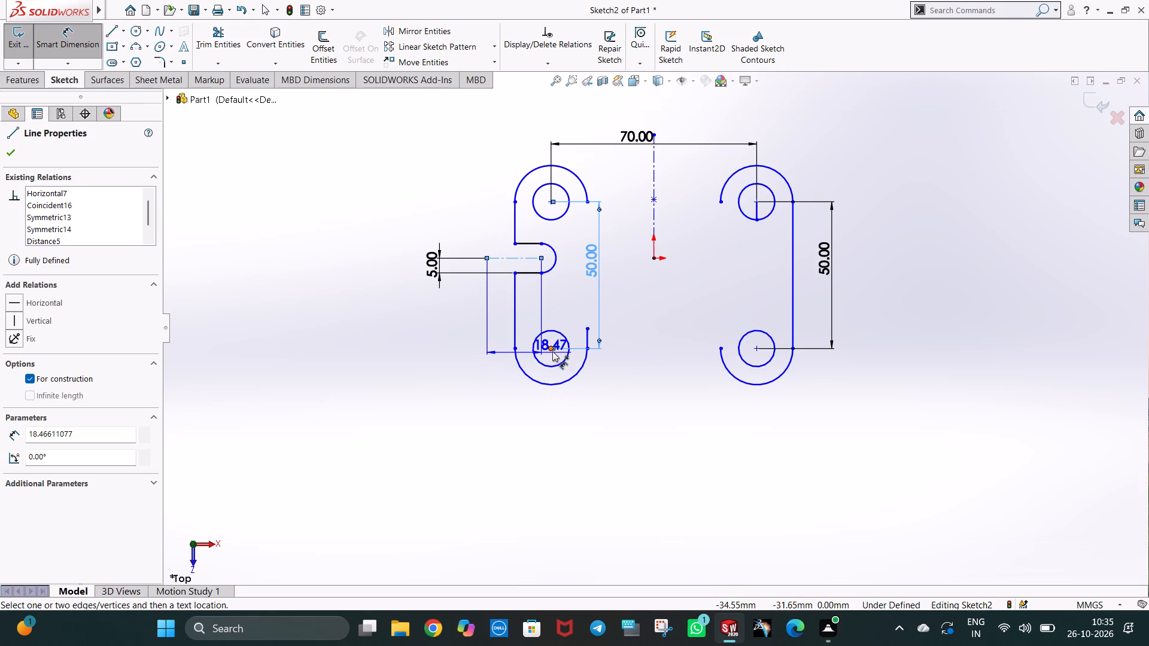
{"action": "left_click", "coordinate": [552, 351]}
{"action": "left_click", "coordinate": [481, 318]}
{"action": "type", "text": "25"}
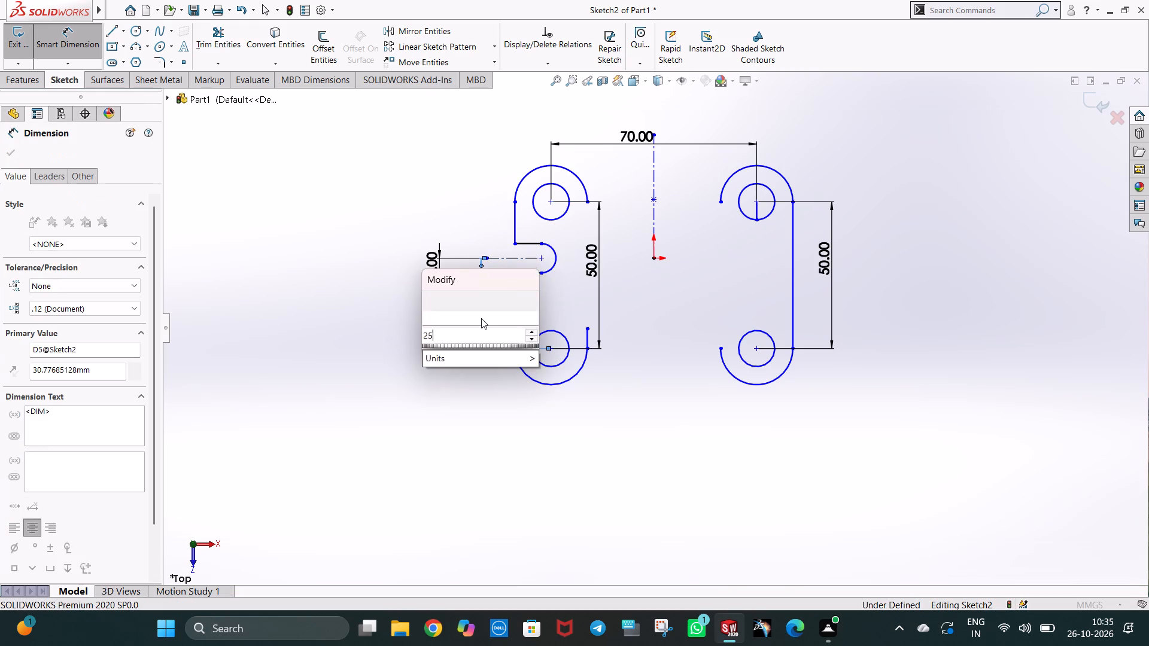
{"action": "key", "text": "Return"}
{"action": "left_click", "coordinate": [904, 348]}
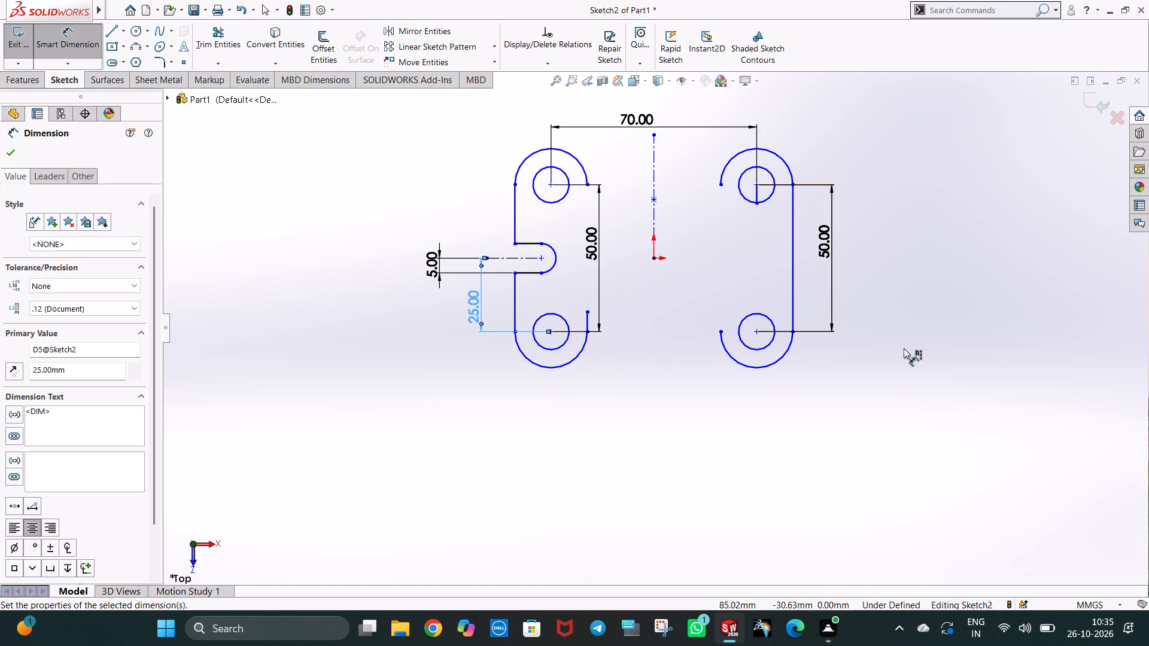
Add a vertical dimension between the lower-right hole center and the origin.
{"action": "left_click", "coordinate": [757, 331]}
{"action": "left_click", "coordinate": [655, 257]}
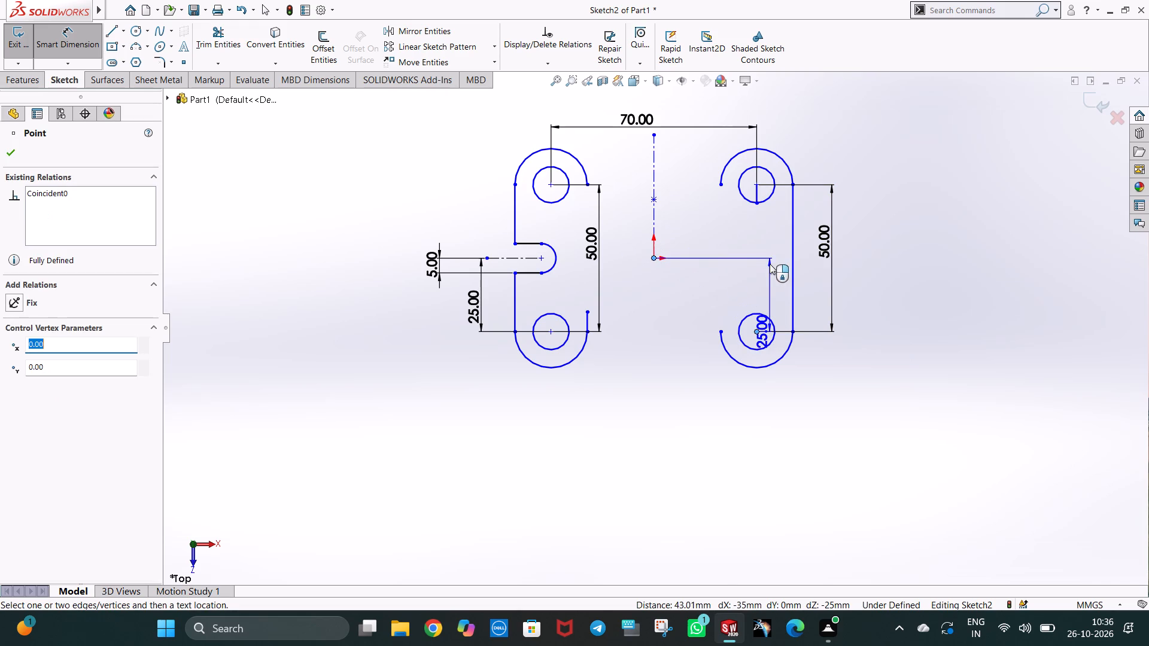
{"action": "left_click", "coordinate": [758, 278]}
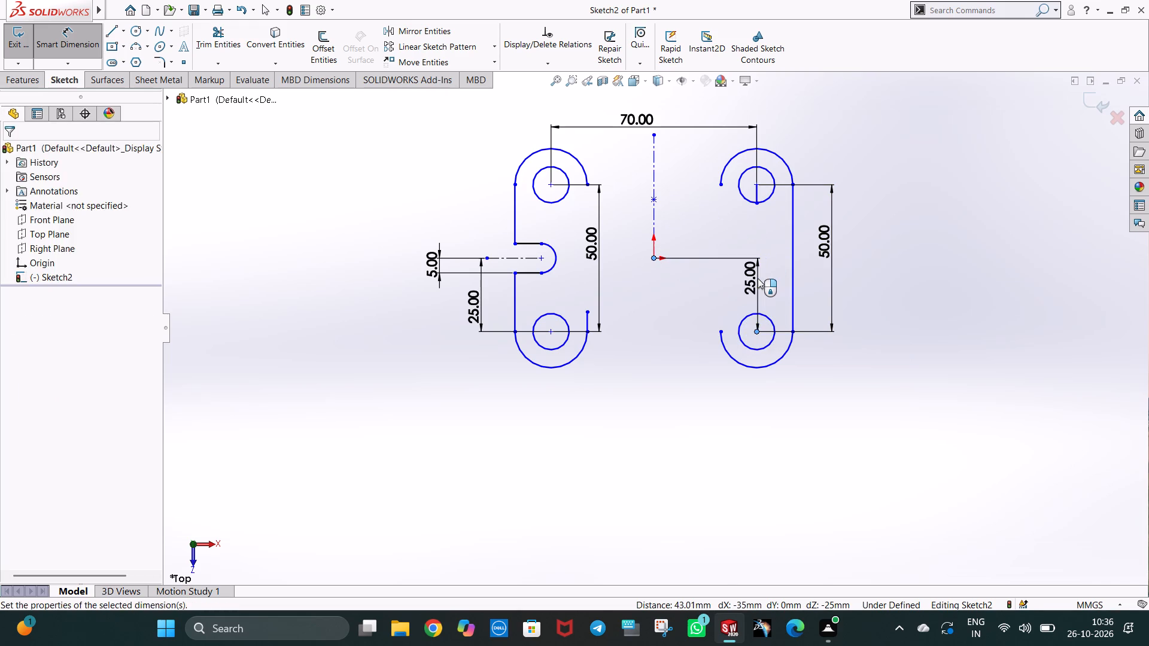
{"action": "left_click", "coordinate": [705, 260]}
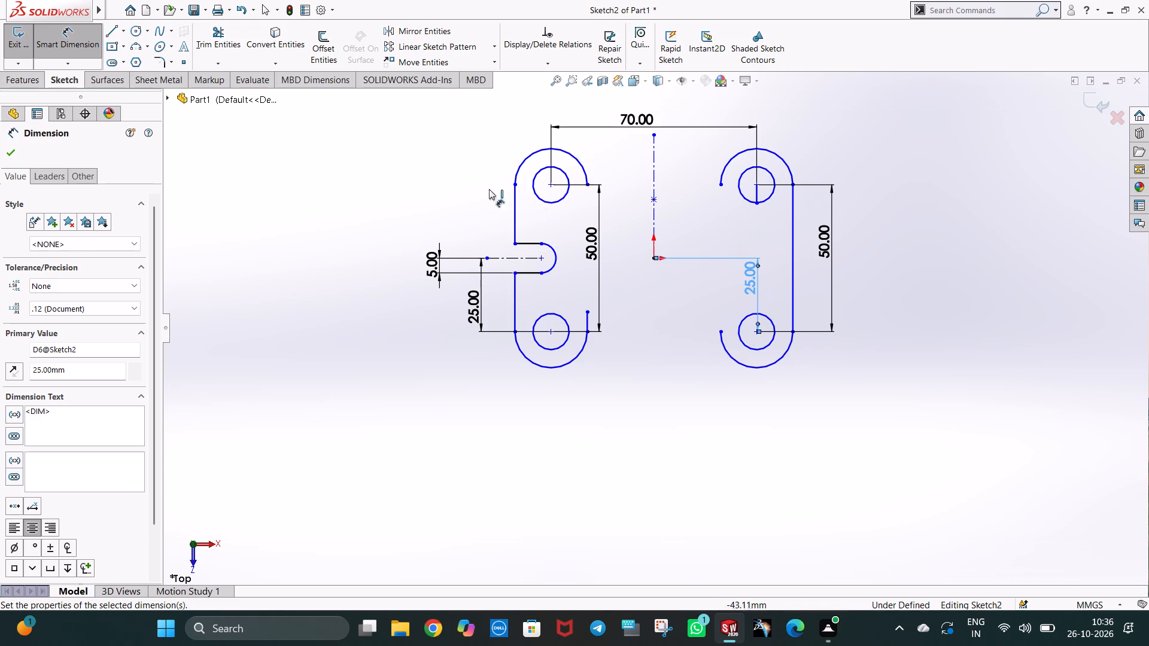
{"action": "key", "text": "Escape"}
Draw a circle centered on the origin with a radius of 20 mm.
{"action": "left_click", "coordinate": [109, 35]}
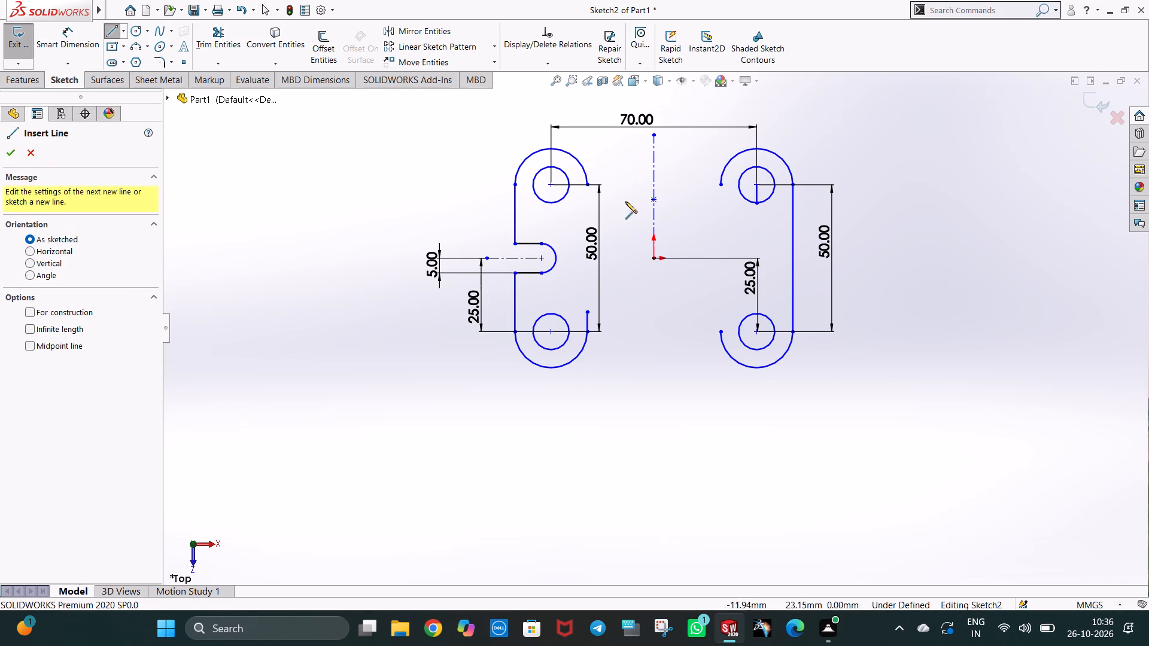
{"action": "key", "text": "Escape"}
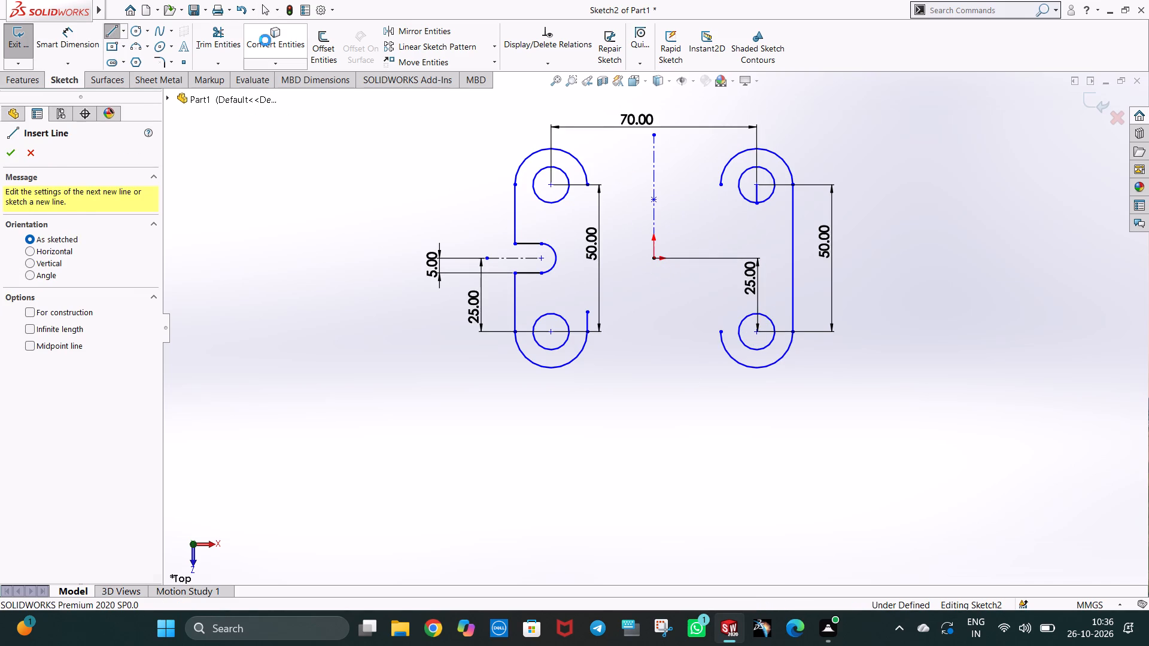
{"action": "left_click", "coordinate": [135, 32]}
{"action": "left_click", "coordinate": [654, 260]}
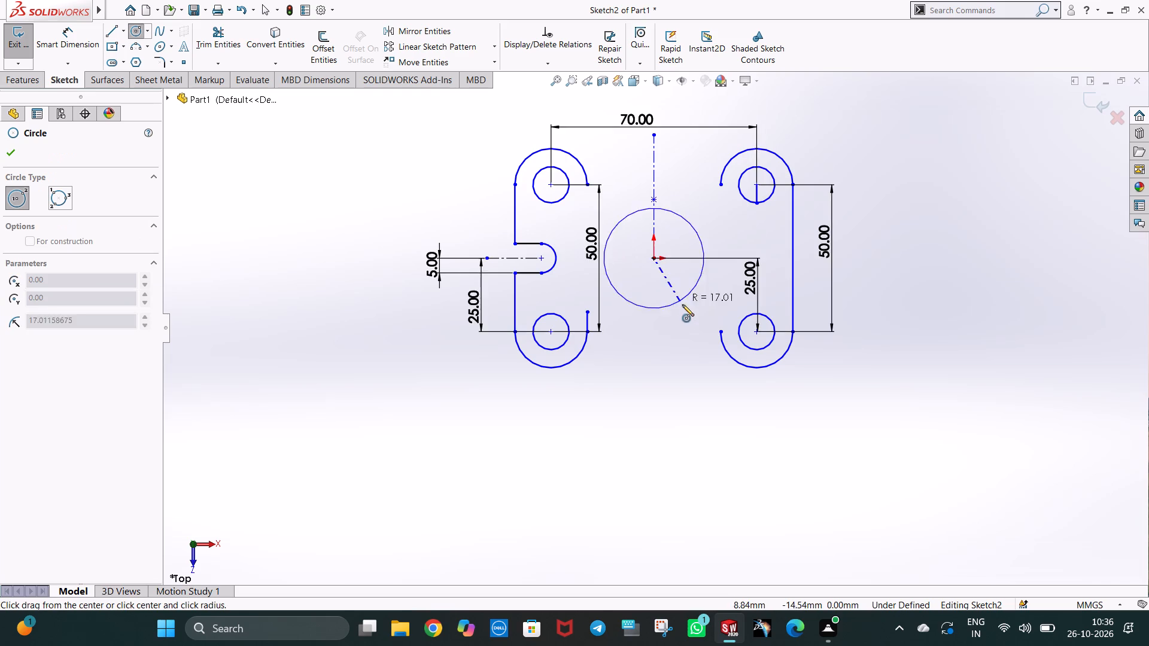
{"action": "left_click", "coordinate": [687, 316]}
{"action": "type", "text": "20"}
{"action": "key", "text": "Return"}
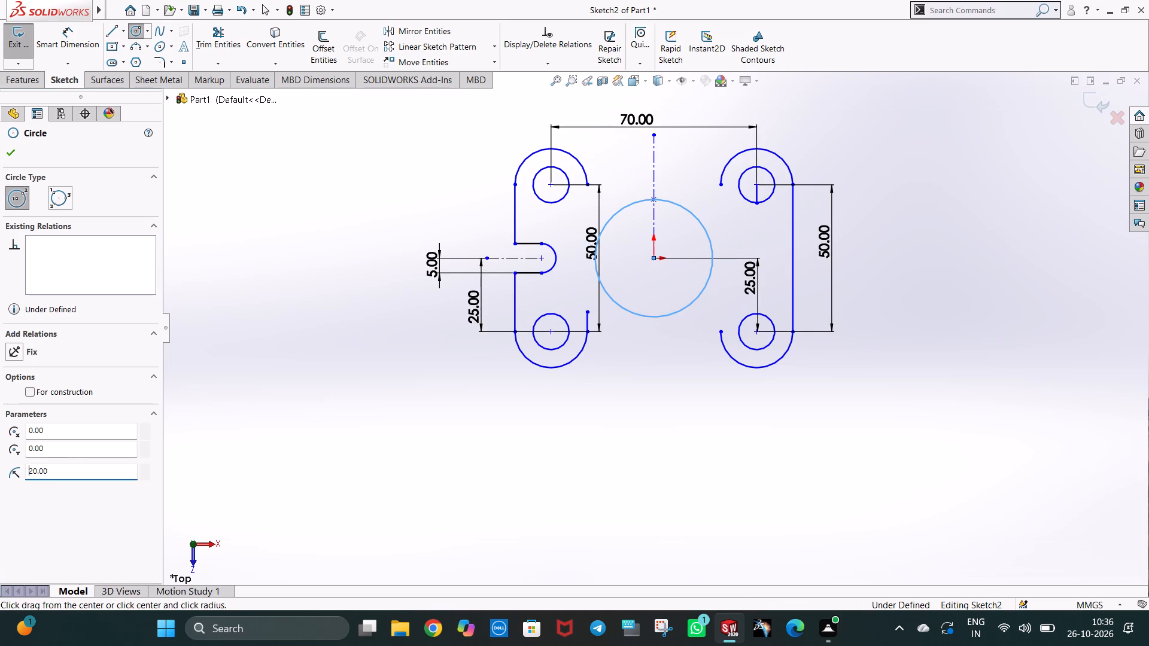
{"action": "key", "text": "Escape"}
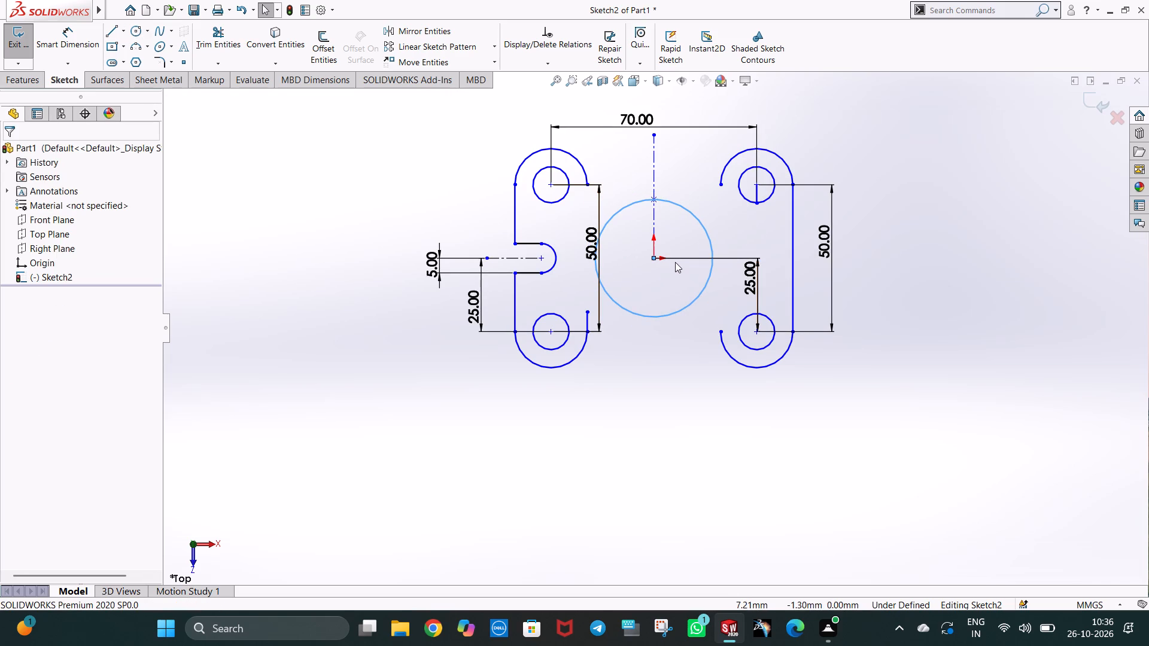
Draw a horizontal line about 22.7 mm long from the top of the central circle toward the upper-right lug.
{"action": "scroll", "coordinate": [675, 262], "scroll_direction": "down", "scroll_amount": 3}
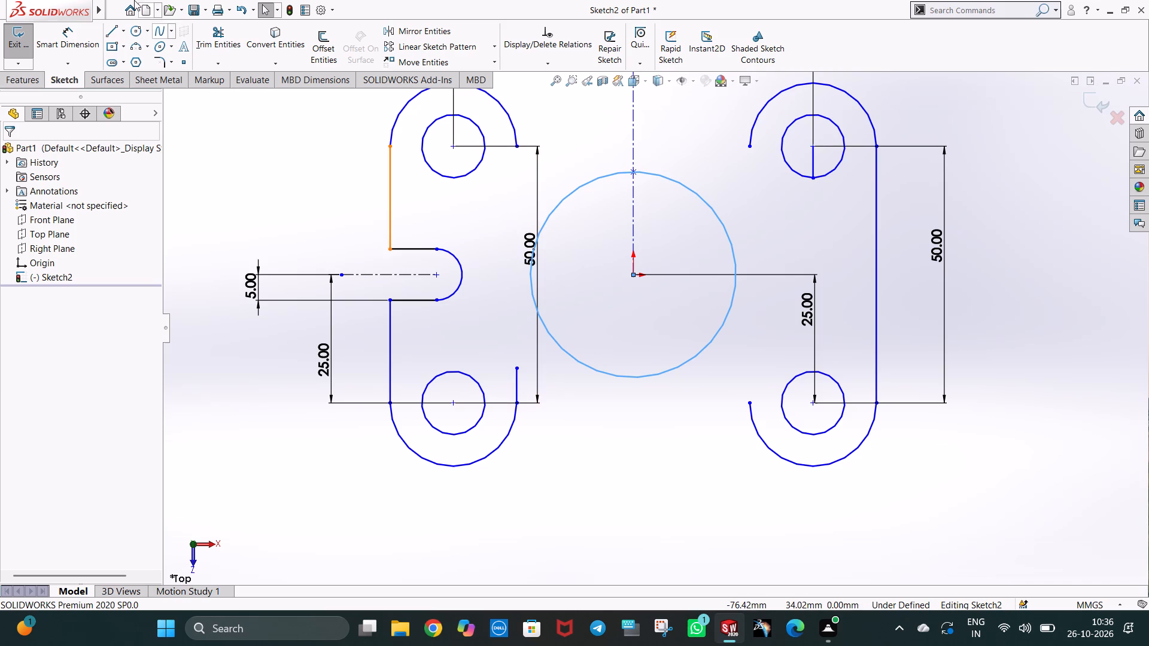
{"action": "left_click", "coordinate": [114, 33]}
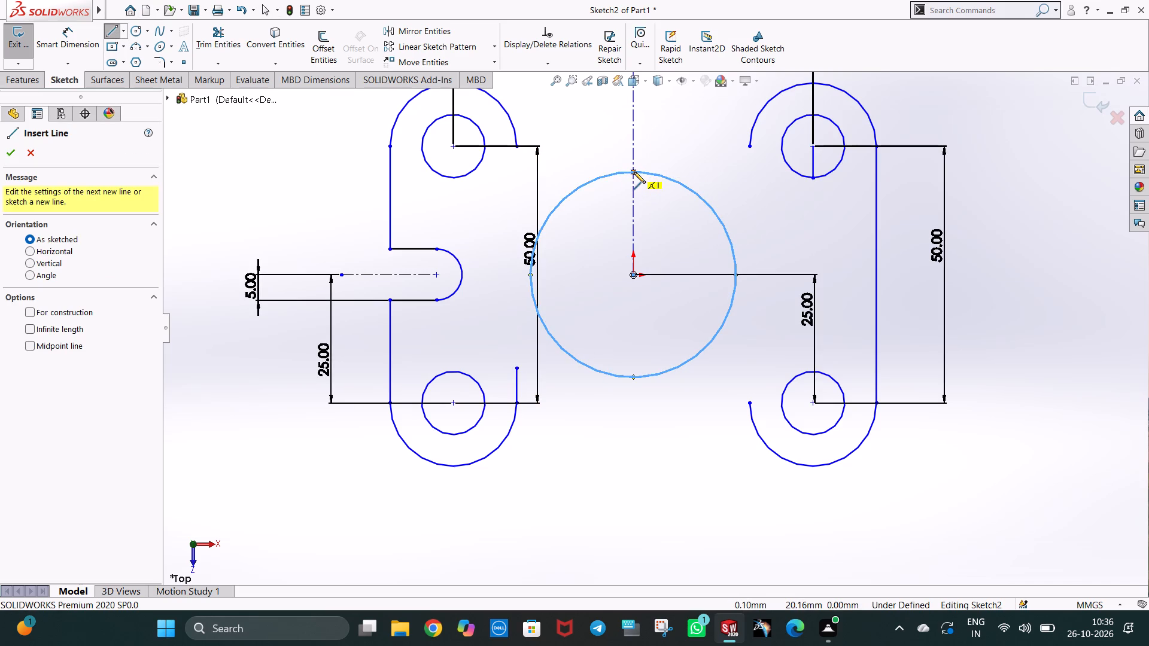
{"action": "left_click", "coordinate": [634, 172]}
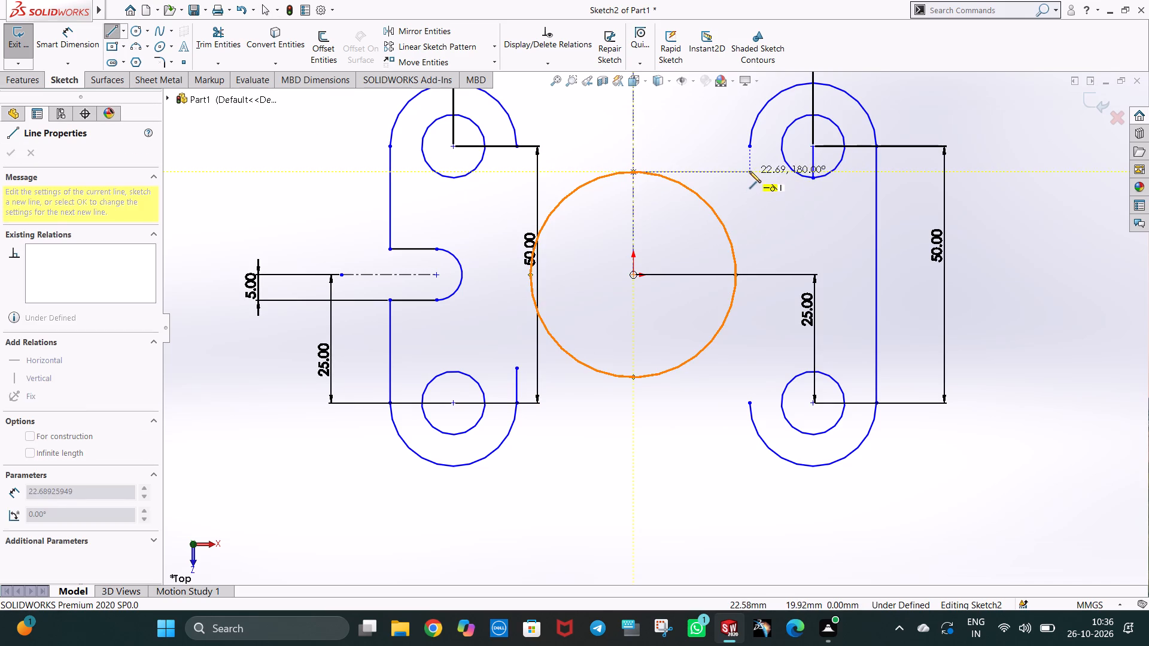
{"action": "left_click", "coordinate": [750, 173]}
{"action": "key", "text": "Escape"}
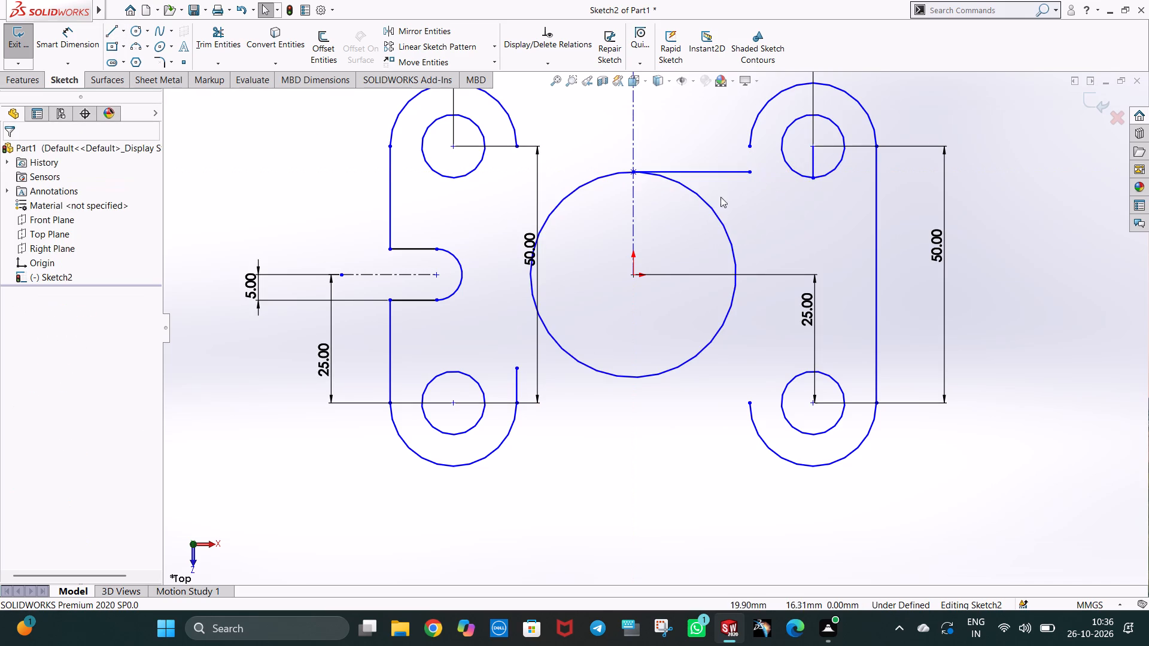
Replace the upper-right lug's outer arc with a 10 mm radius circle centered on its hole.
{"action": "left_click", "coordinate": [775, 99]}
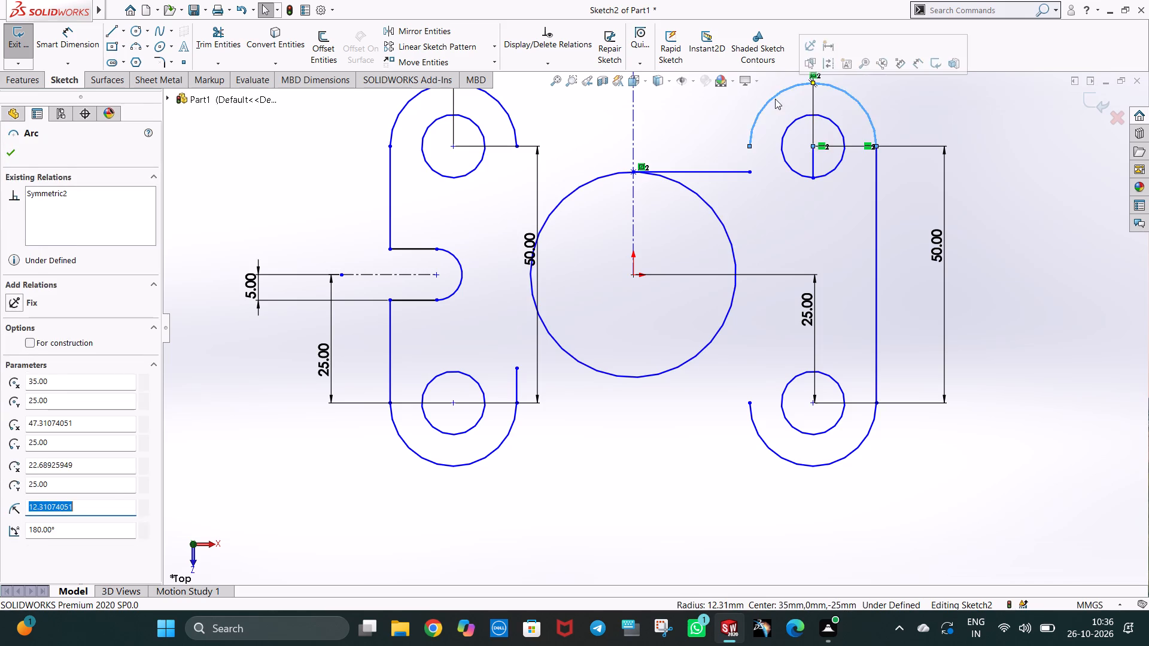
{"action": "key", "text": "Delete"}
{"action": "left_click", "coordinate": [133, 30]}
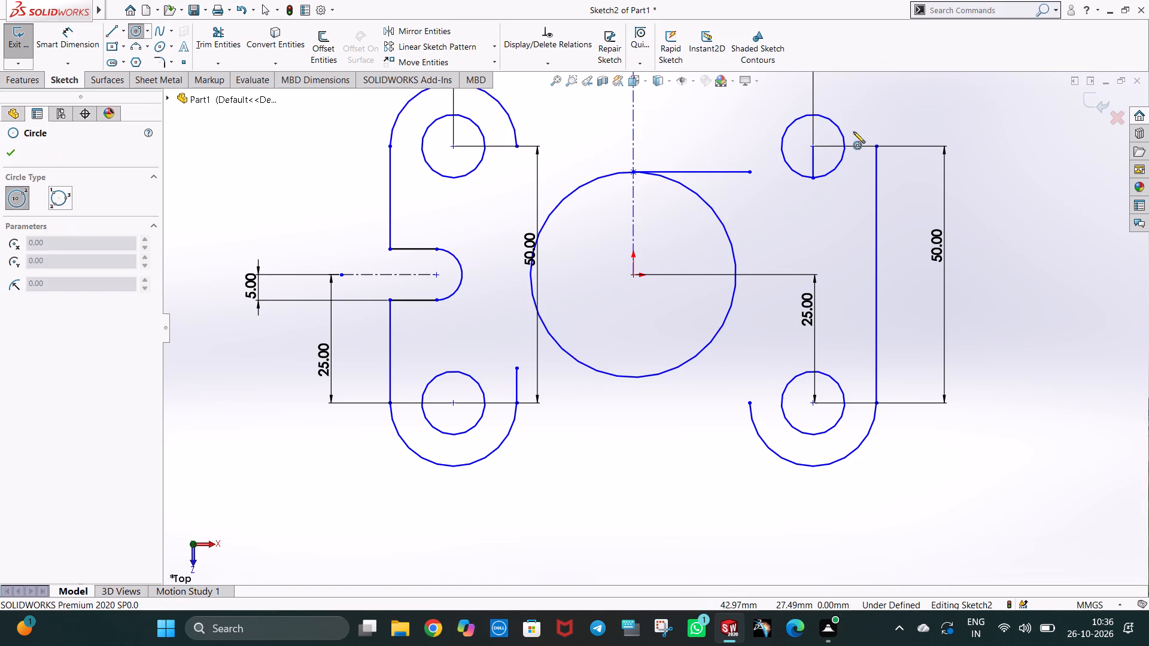
{"action": "left_click", "coordinate": [813, 147]}
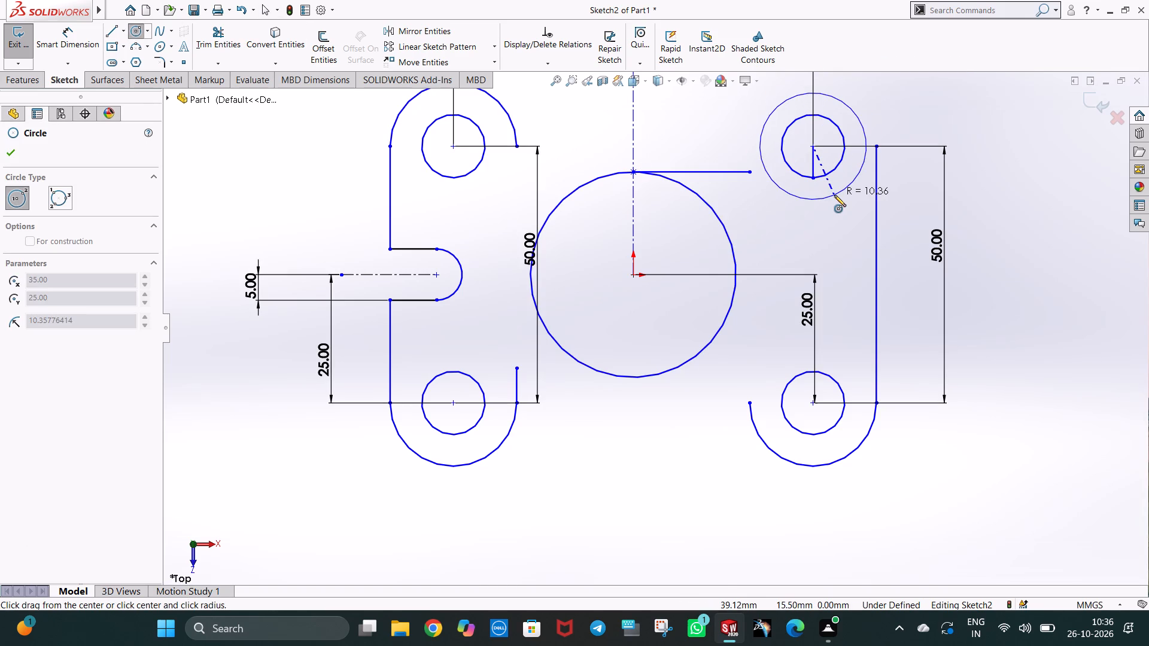
{"action": "left_click", "coordinate": [834, 195]}
{"action": "type", "text": "10"}
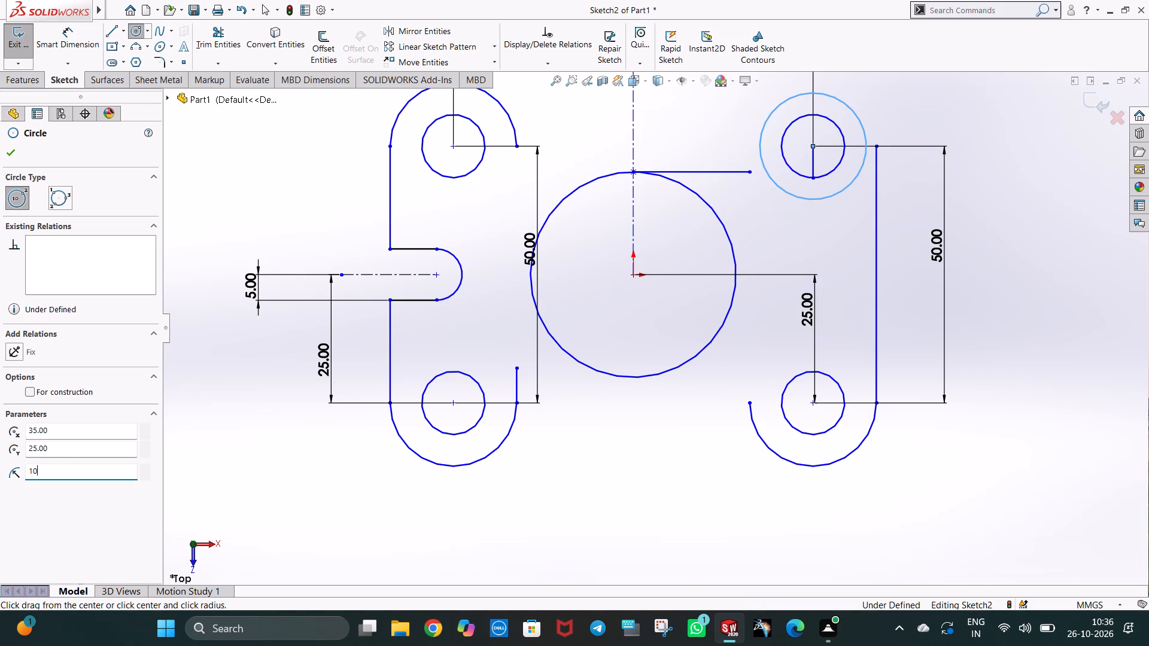
{"action": "key", "text": "Return"}
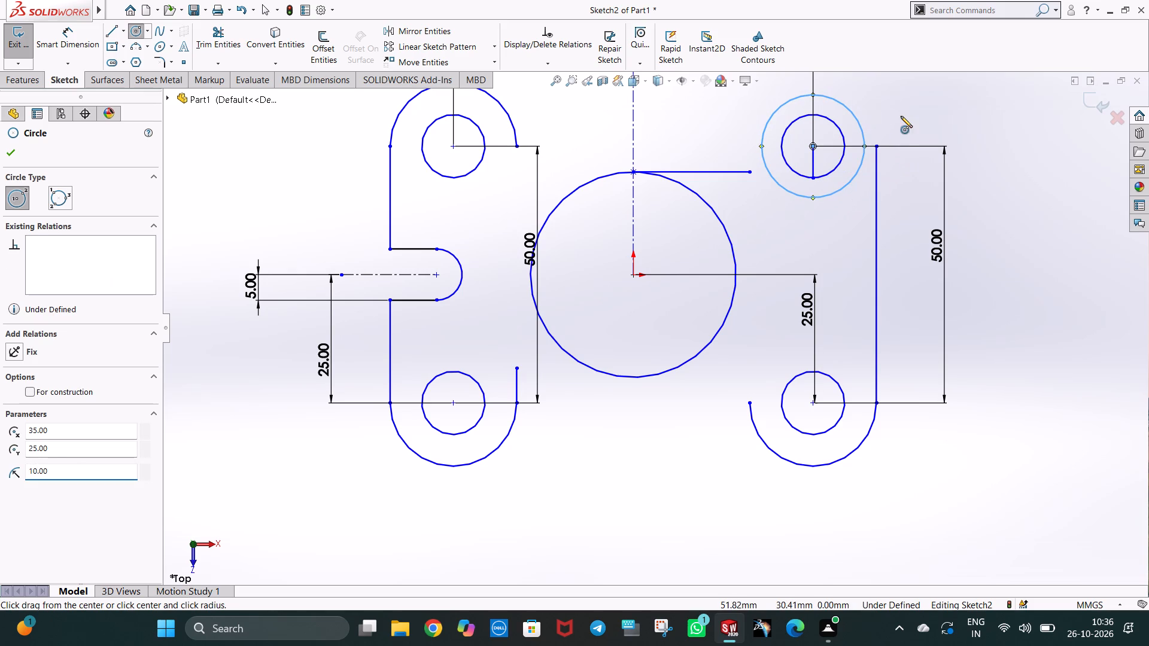
{"action": "key", "text": "Escape"}
Set the radius of the upper-right hole to 5 mm.
{"action": "left_click", "coordinate": [840, 130]}
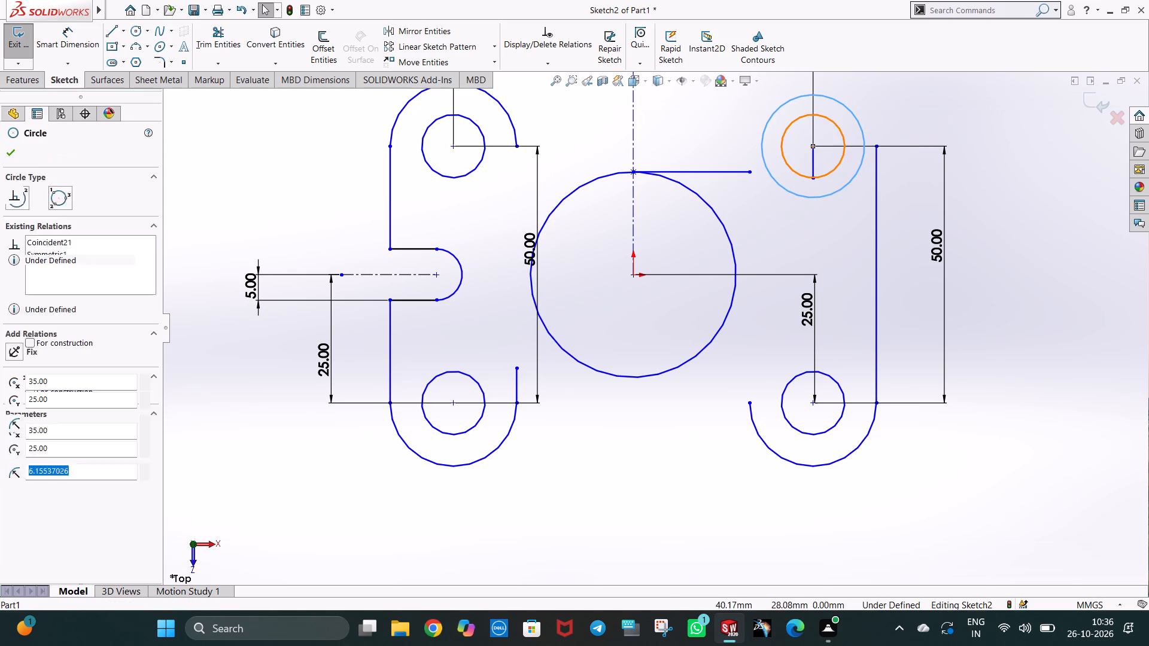
{"action": "key", "text": "5"}
{"action": "key", "text": "Return"}
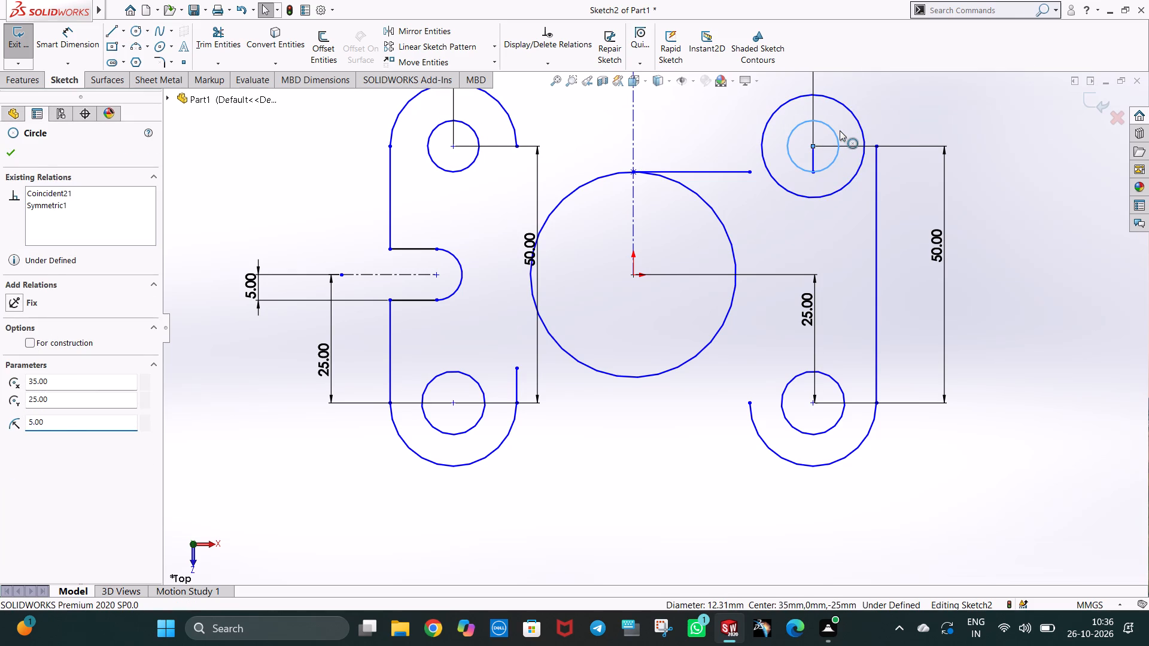
{"action": "left_click", "coordinate": [904, 111]}
Set the radius of the upper-left lug's outer arc to 10 mm.
{"action": "left_click", "coordinate": [853, 114]}
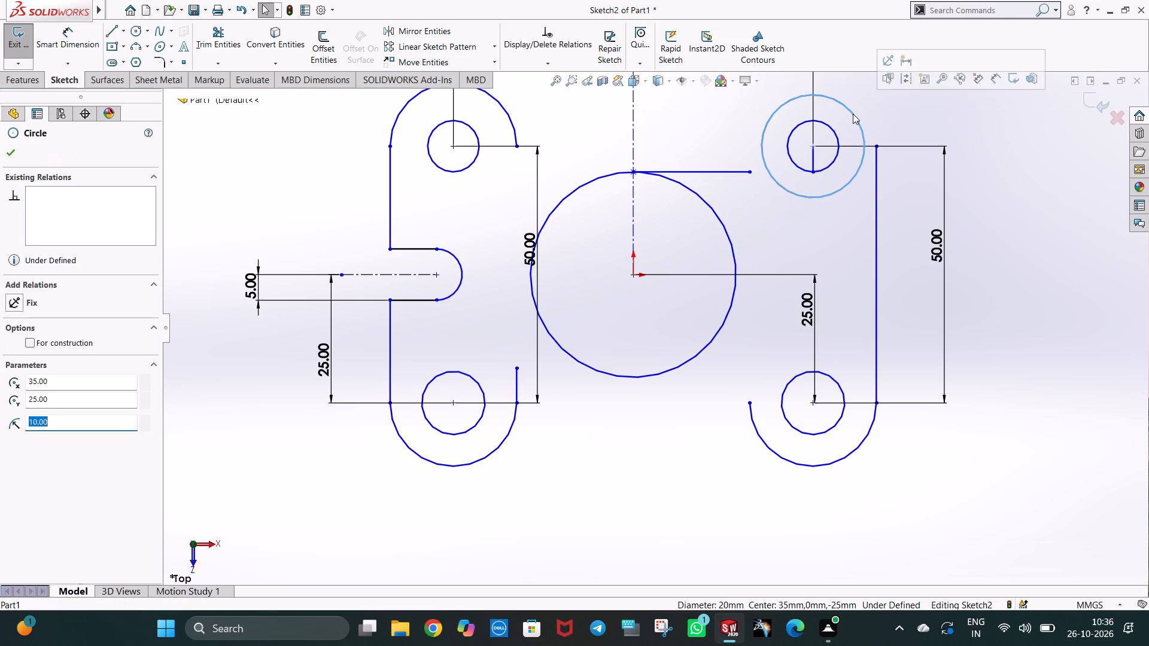
{"action": "left_click", "coordinate": [497, 97]}
{"action": "type", "text": "10"}
{"action": "key", "text": "Return"}
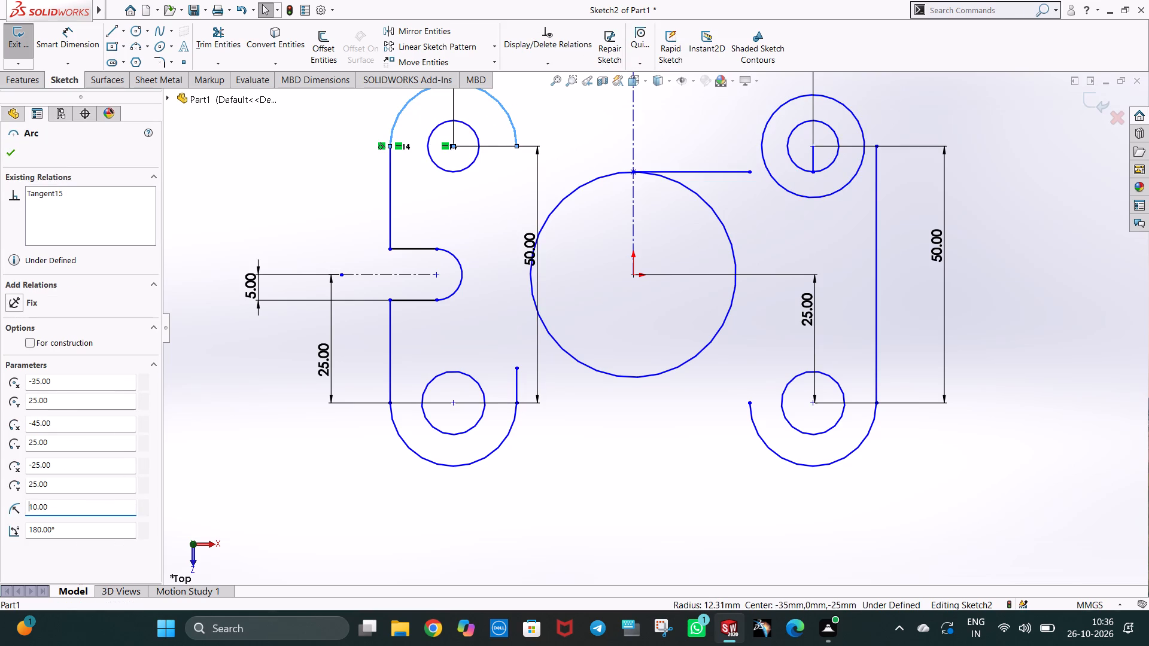
{"action": "left_click", "coordinate": [597, 420]}
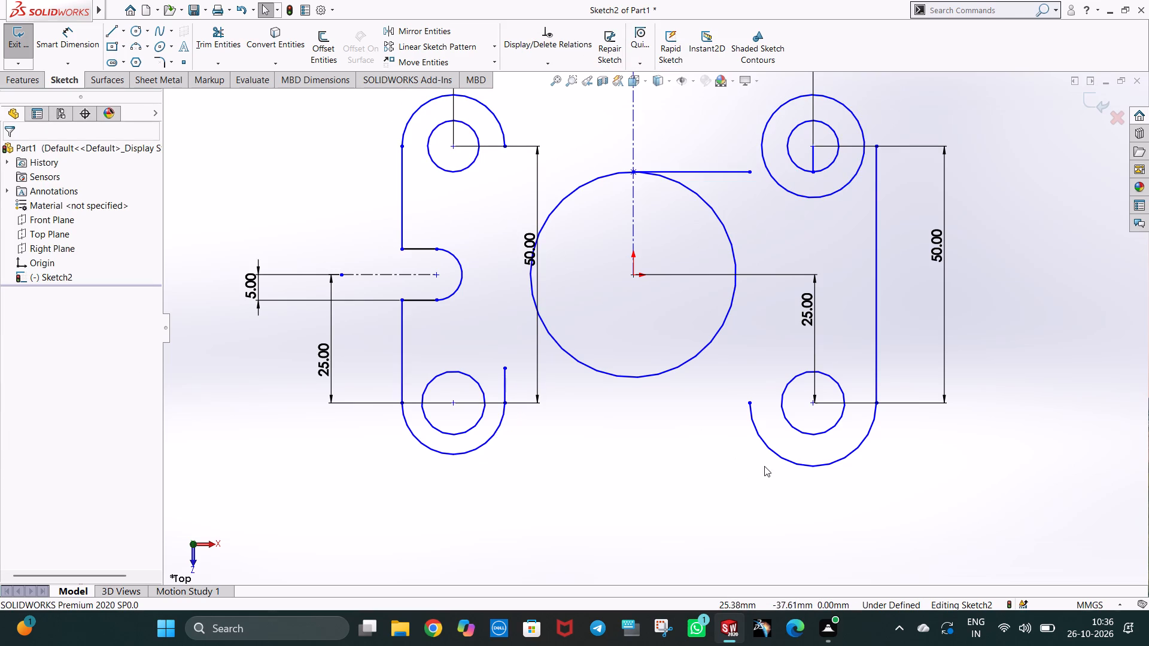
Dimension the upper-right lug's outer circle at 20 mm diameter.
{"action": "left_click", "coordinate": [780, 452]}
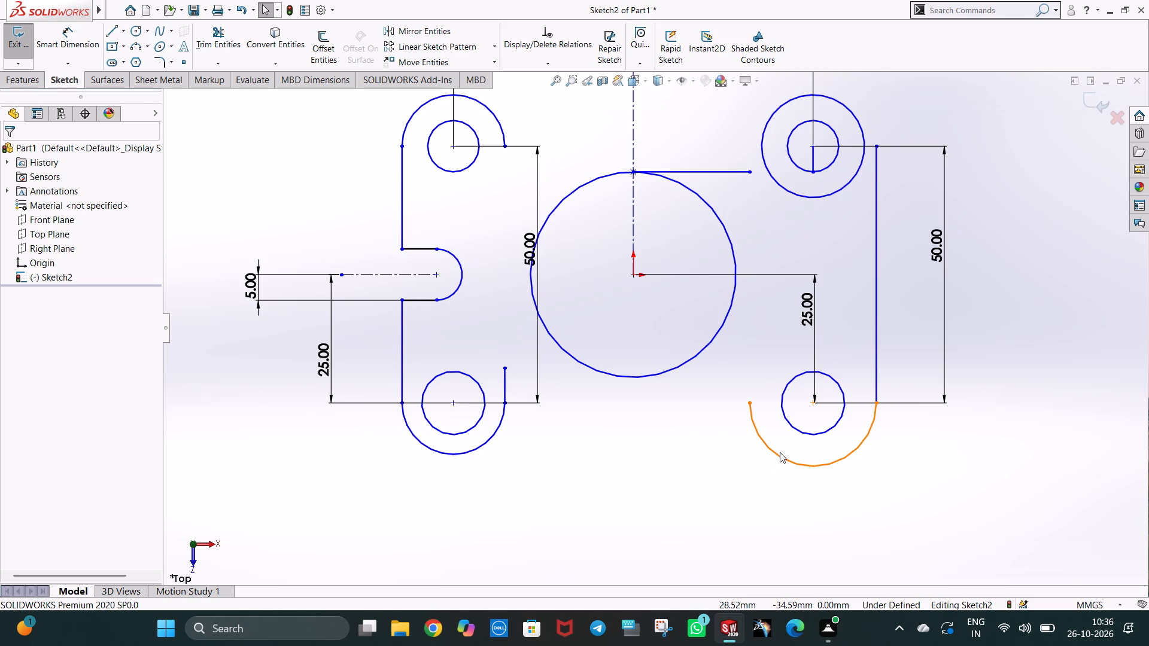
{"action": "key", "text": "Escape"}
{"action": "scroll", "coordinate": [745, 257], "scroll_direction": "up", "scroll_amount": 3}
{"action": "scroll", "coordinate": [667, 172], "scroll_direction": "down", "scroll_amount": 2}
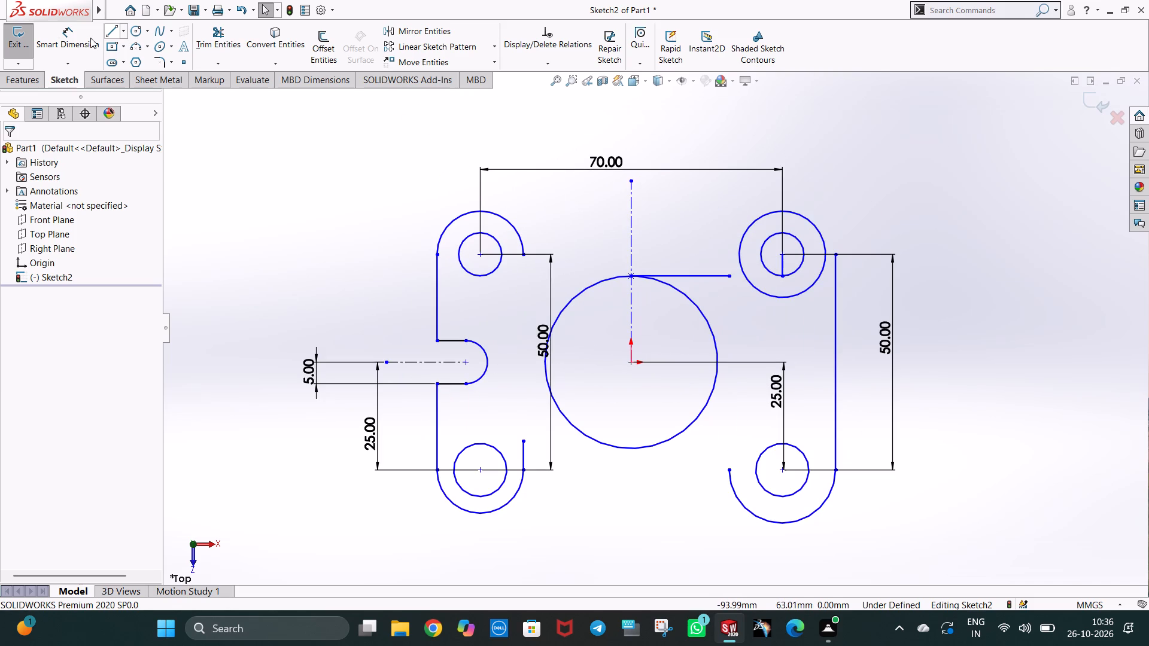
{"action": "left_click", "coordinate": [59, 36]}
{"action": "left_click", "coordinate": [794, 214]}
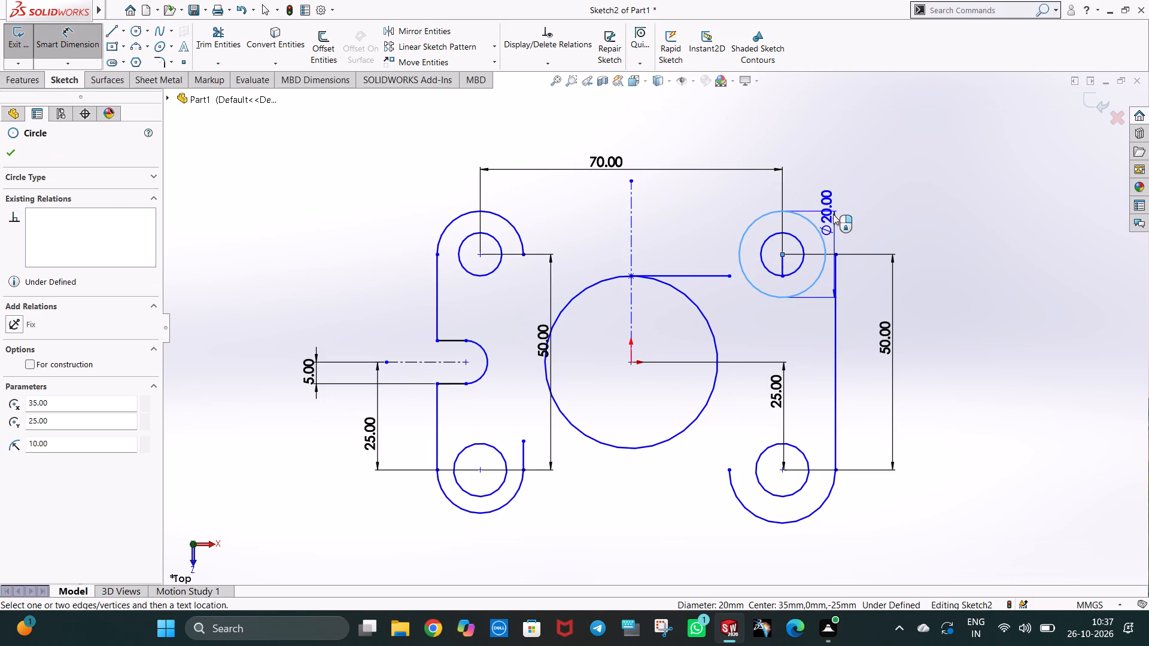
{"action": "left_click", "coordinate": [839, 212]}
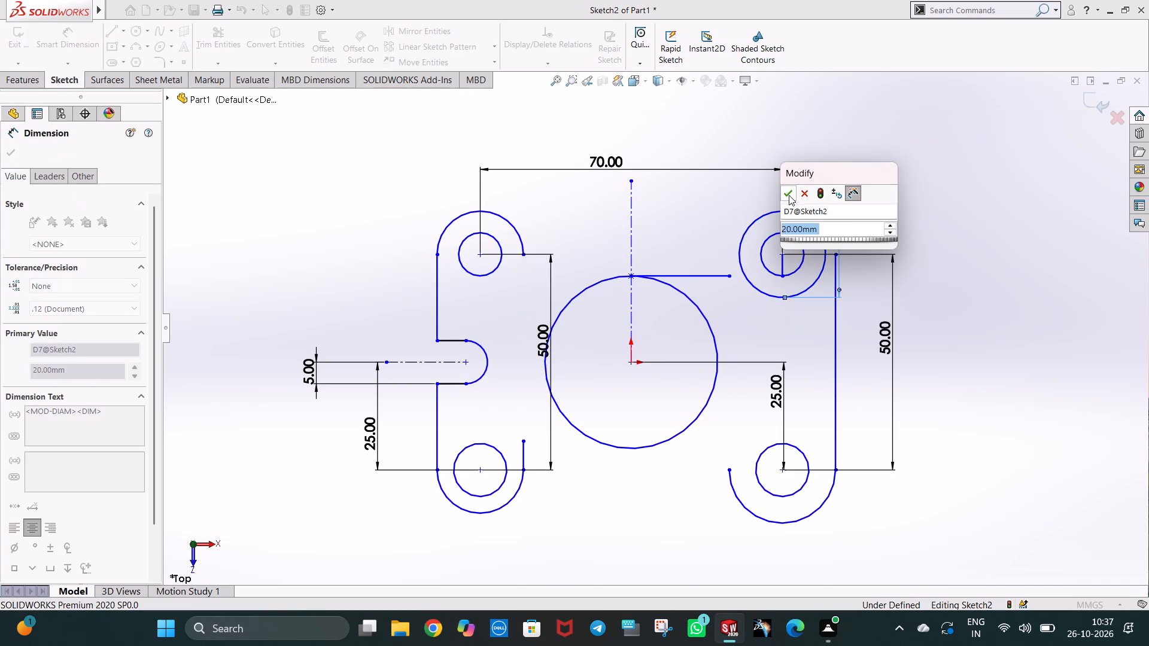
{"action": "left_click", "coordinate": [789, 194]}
Dimension the upper-right lug's hole at 10 mm diameter.
{"action": "left_click", "coordinate": [796, 237]}
{"action": "left_click", "coordinate": [803, 187]}
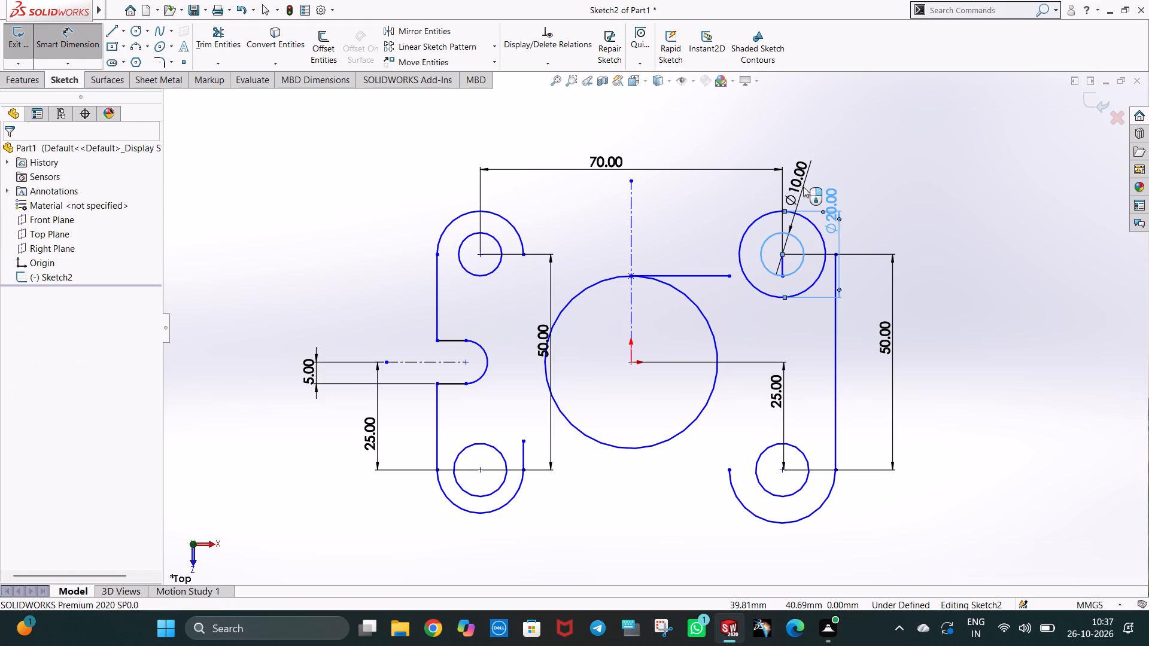
{"action": "left_click", "coordinate": [751, 171]}
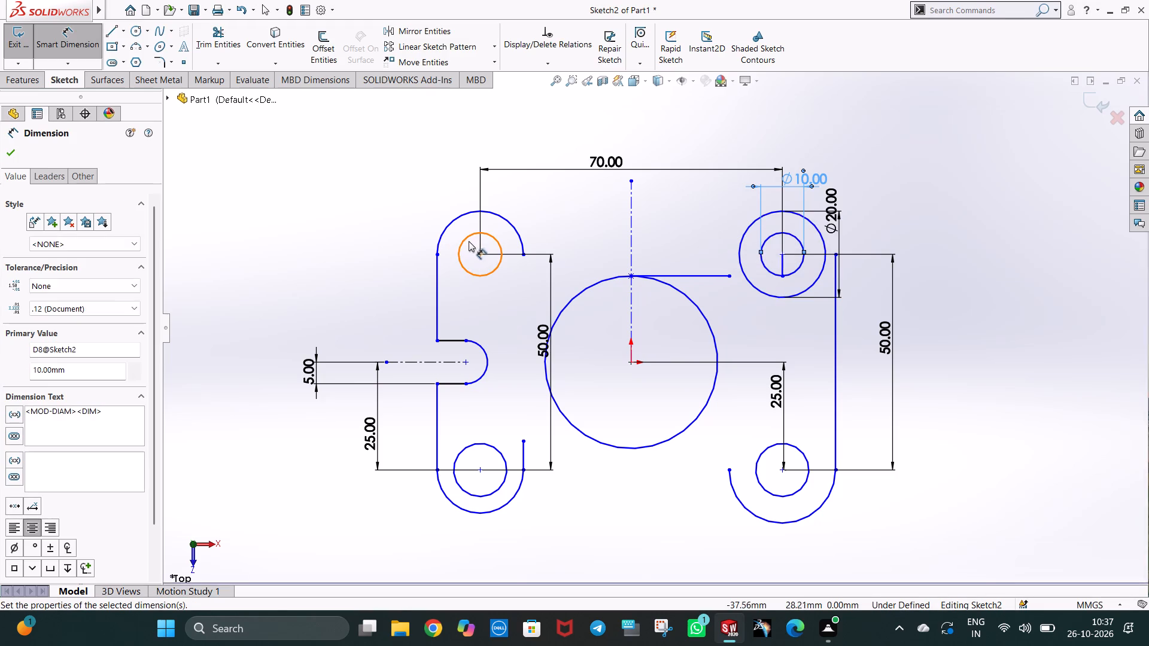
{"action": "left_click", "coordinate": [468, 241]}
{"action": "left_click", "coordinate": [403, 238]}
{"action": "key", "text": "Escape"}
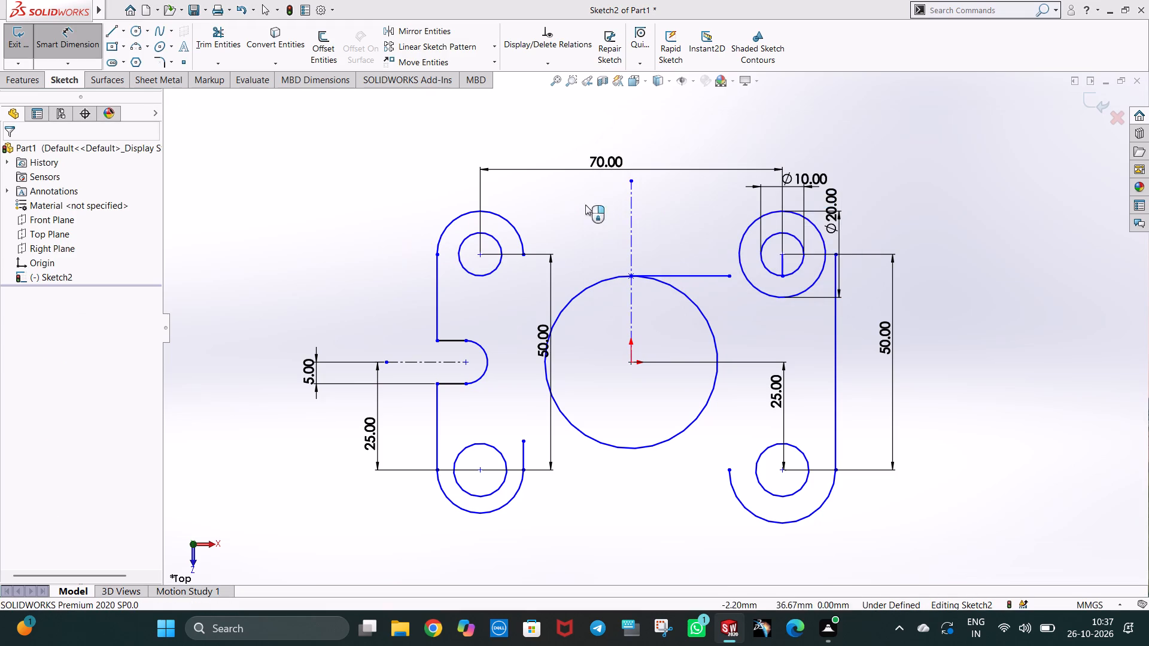
Dimension the outer arcs of the upper-left and lower-left lugs at 10 mm radius each.
{"action": "left_click", "coordinate": [450, 225]}
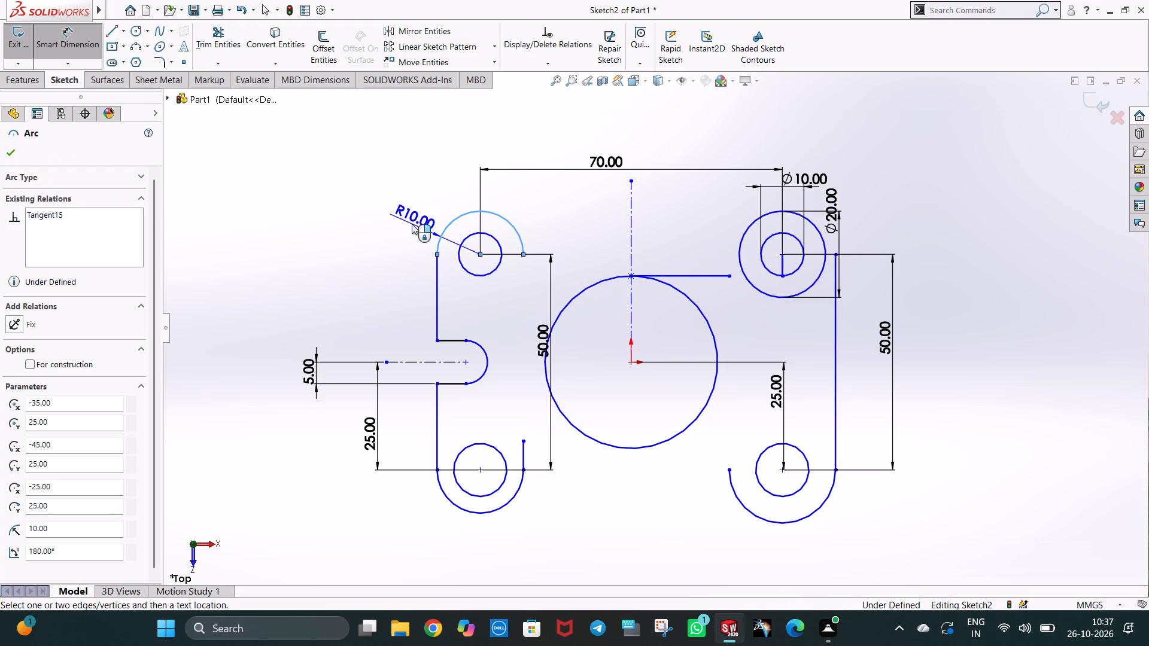
{"action": "left_click", "coordinate": [412, 224]}
{"action": "left_click", "coordinate": [362, 209]}
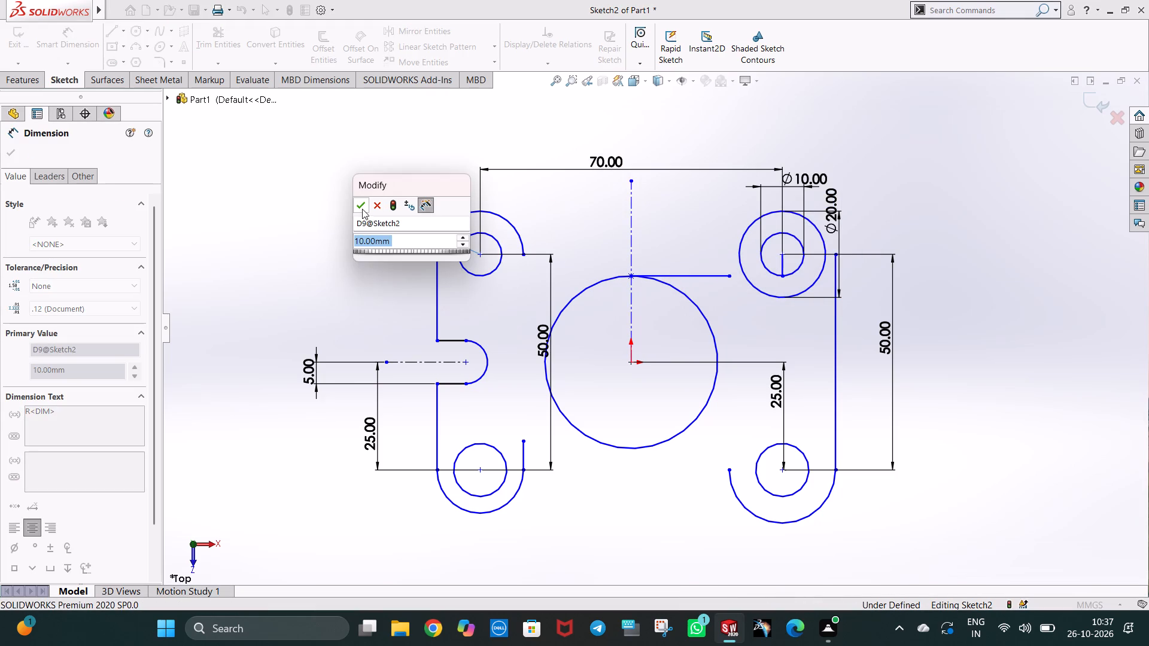
{"action": "left_click", "coordinate": [493, 510]}
{"action": "left_click", "coordinate": [522, 523]}
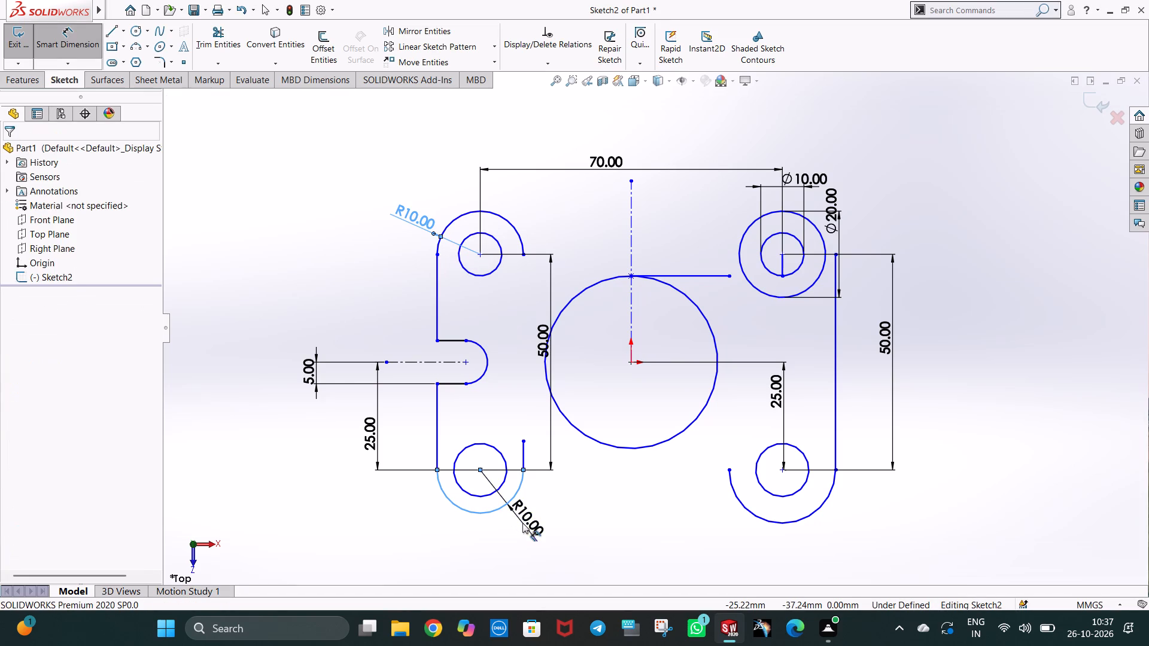
{"action": "left_click", "coordinate": [467, 498]}
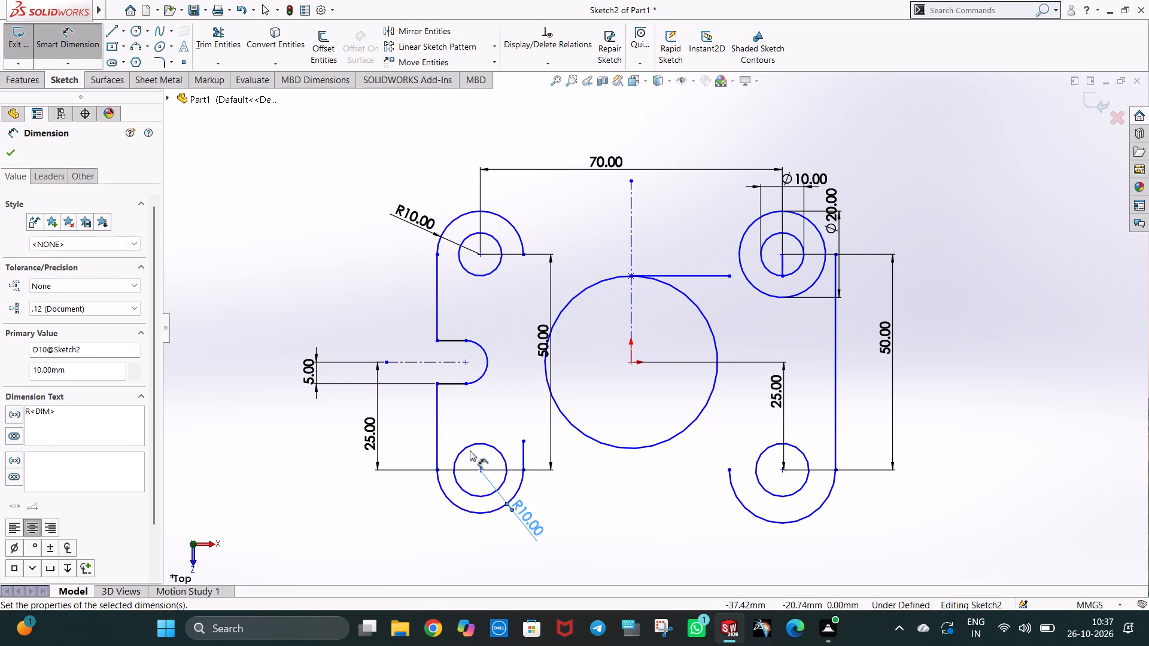
Dimension the lower-left lug's hole and set its diameter to 10 mm.
{"action": "left_click", "coordinate": [471, 444]}
{"action": "left_click", "coordinate": [410, 502]}
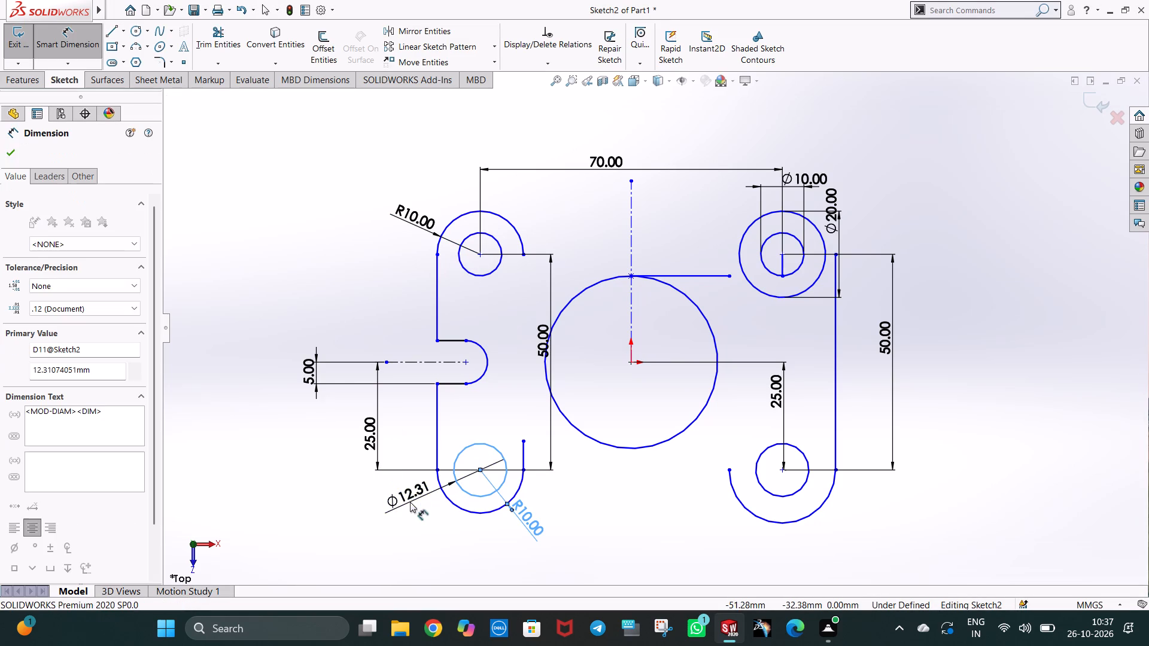
{"action": "type", "text": "10"}
{"action": "key", "text": "Return"}
{"action": "left_click", "coordinate": [650, 523]}
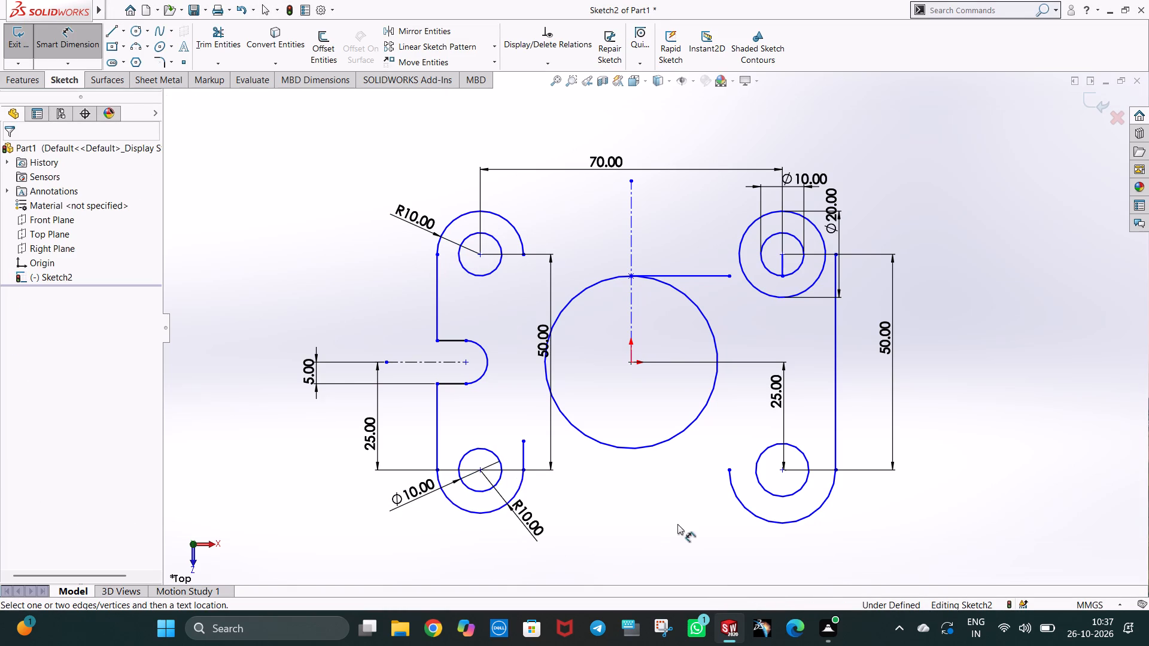
Dimension the lower-right lug's outer arc and set its radius to 10 mm.
{"action": "left_click", "coordinate": [824, 508]}
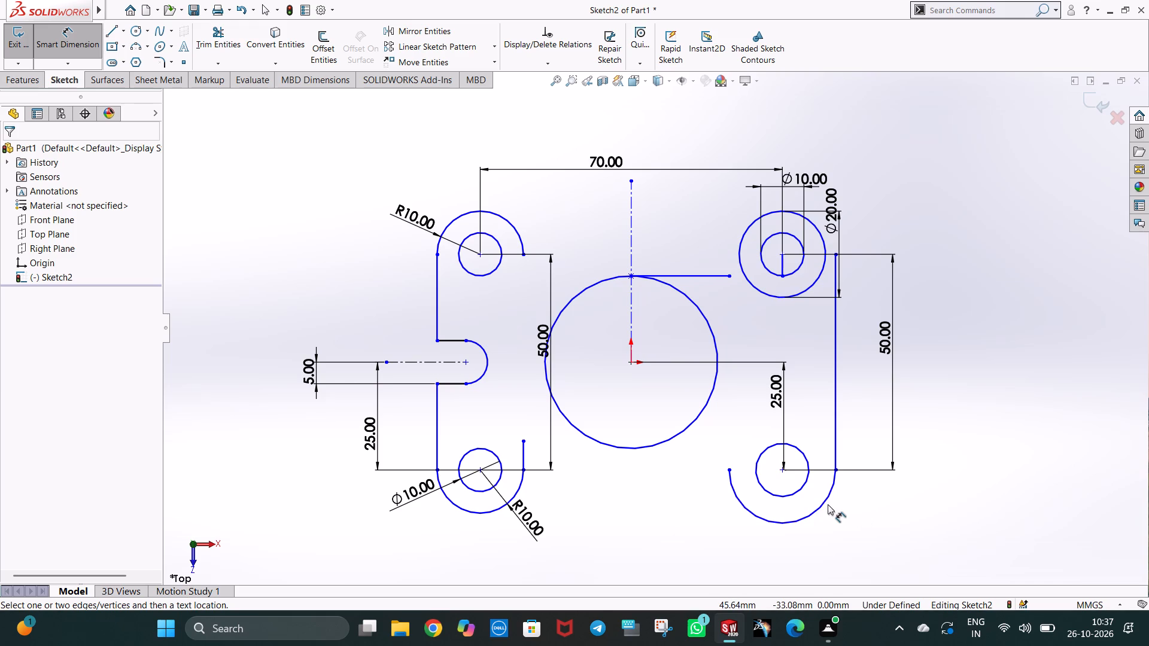
{"action": "left_click", "coordinate": [823, 504]}
{"action": "left_click", "coordinate": [865, 507]}
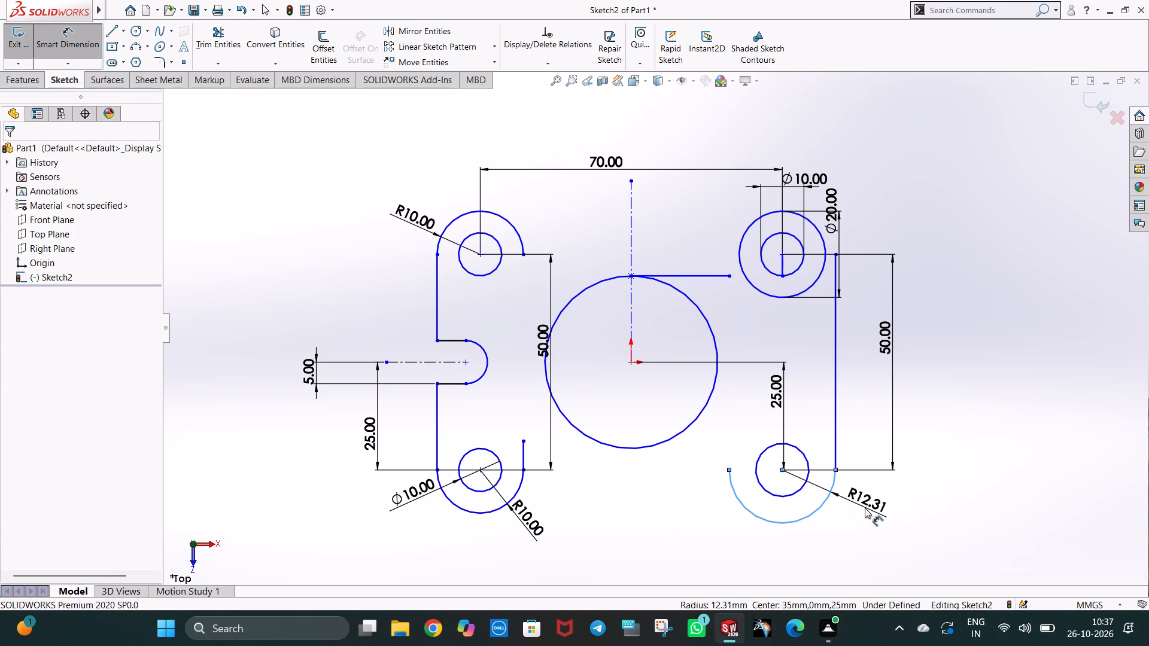
{"action": "type", "text": "10"}
{"action": "key", "text": "Return"}
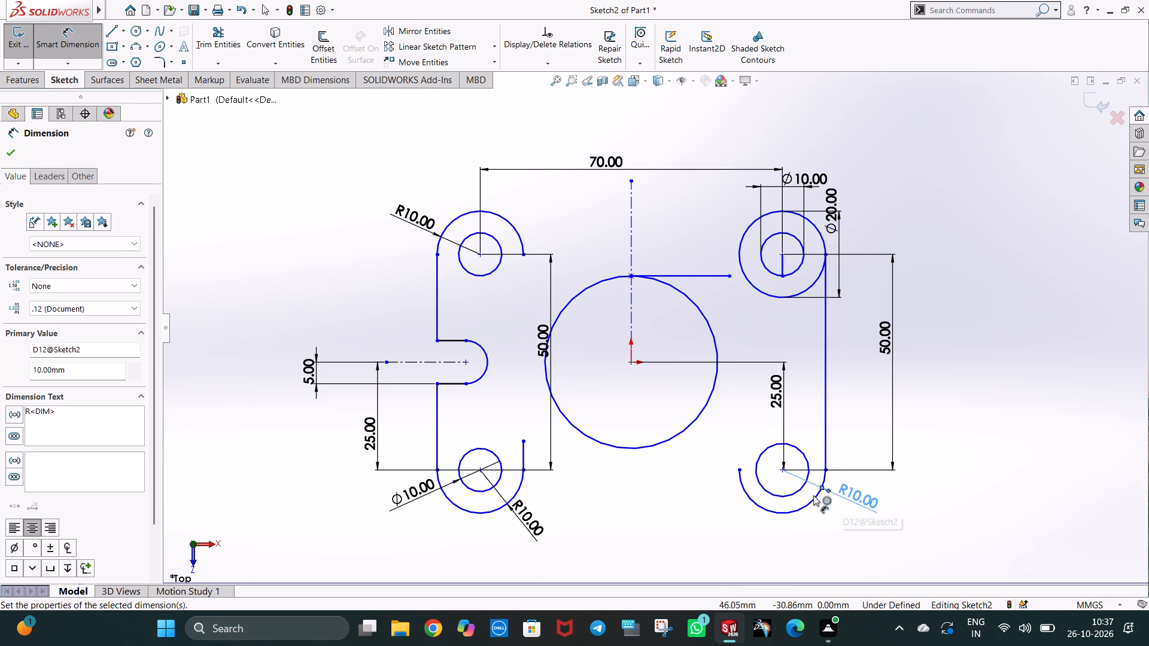
Dimension the lower-right lug's hole and set its diameter to 10 mm.
{"action": "left_click", "coordinate": [791, 492]}
{"action": "left_click", "coordinate": [732, 525]}
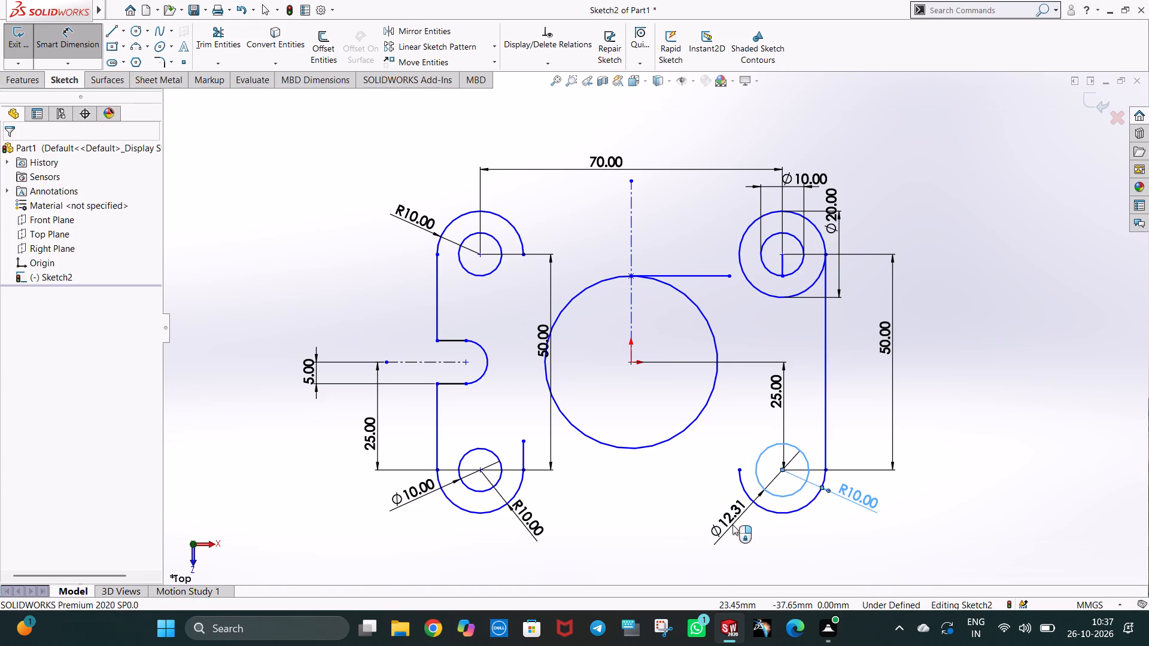
{"action": "type", "text": "10"}
{"action": "key", "text": "Return"}
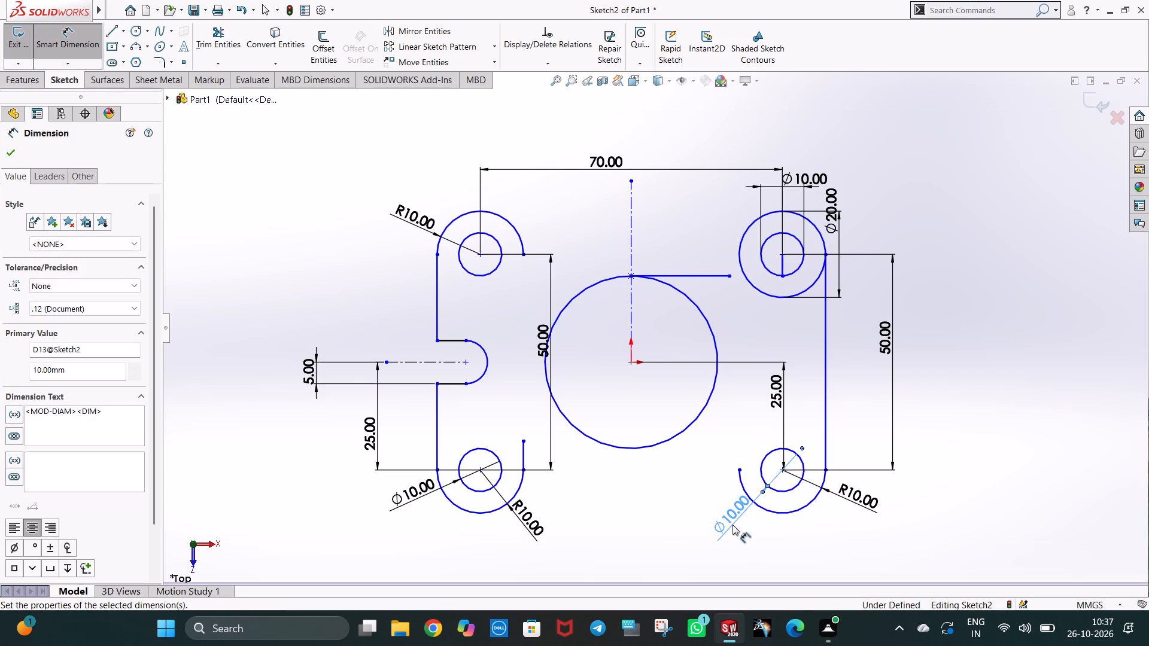
{"action": "key", "text": "Escape"}
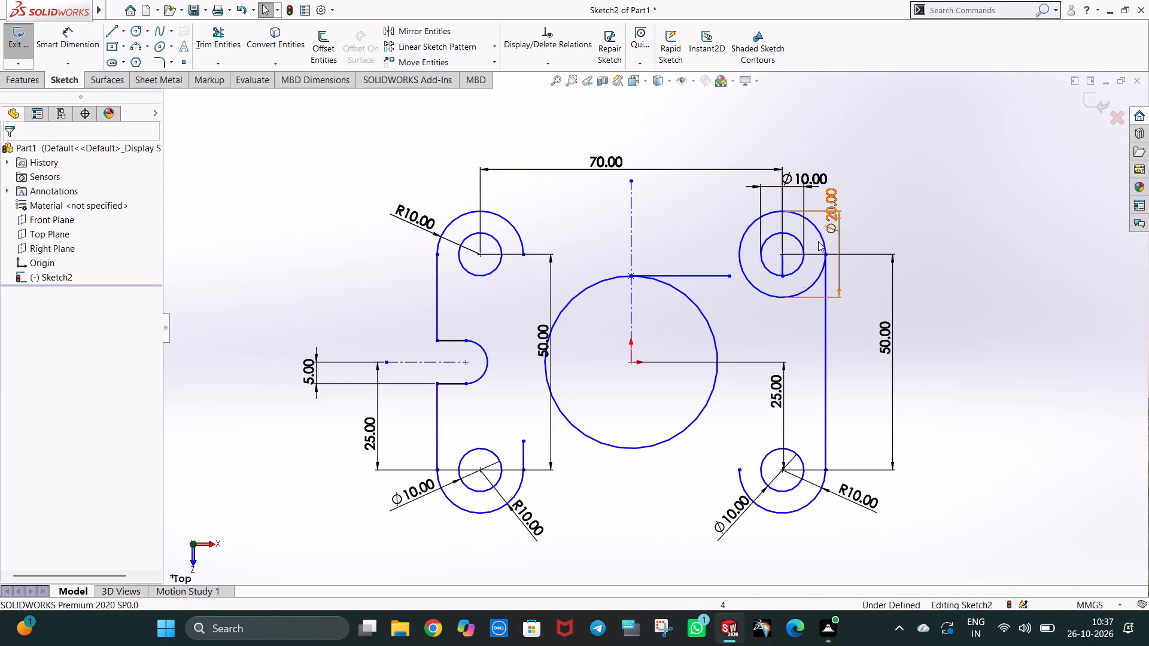
Delete the horizontal line running from the top of the central circle toward the upper-right lug.
{"action": "scroll", "coordinate": [707, 311], "scroll_direction": "down", "scroll_amount": 1}
{"action": "left_click", "coordinate": [673, 269]}
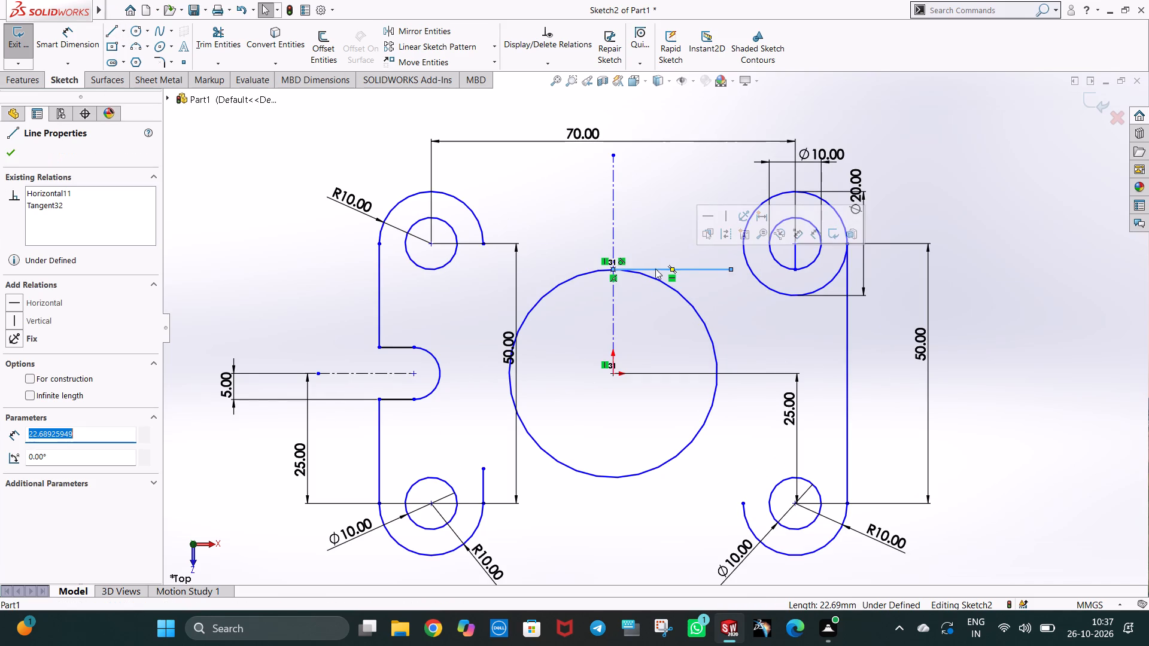
{"action": "key", "text": "Escape"}
{"action": "key", "text": "Escape"}
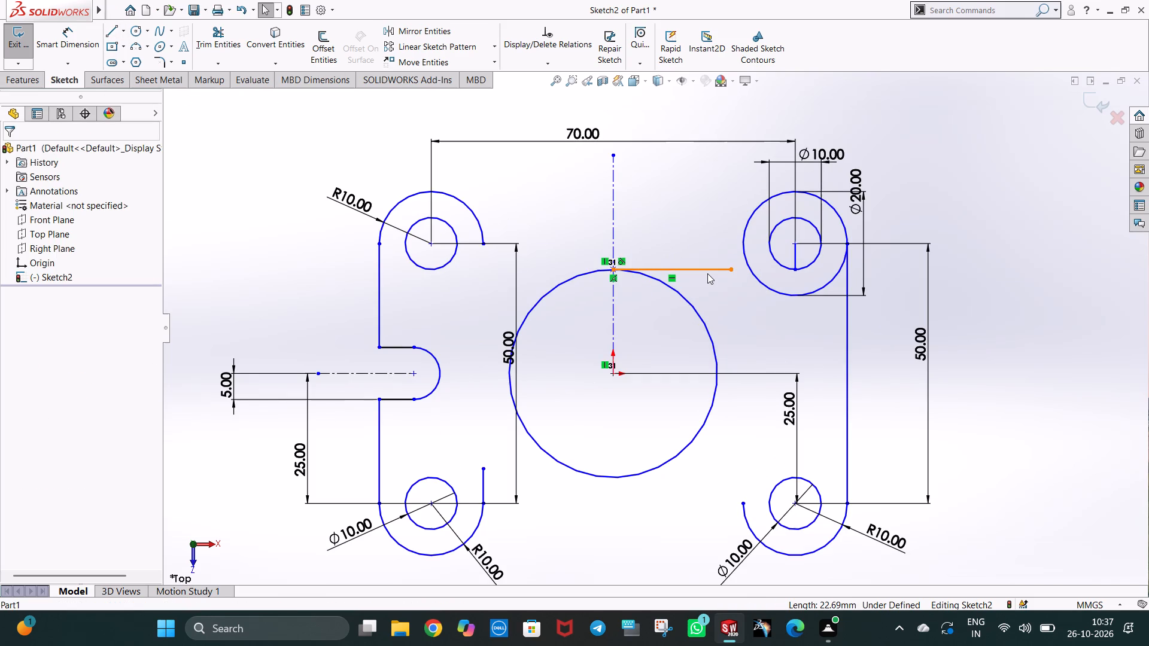
{"action": "left_click", "coordinate": [707, 270]}
{"action": "key", "text": "Delete"}
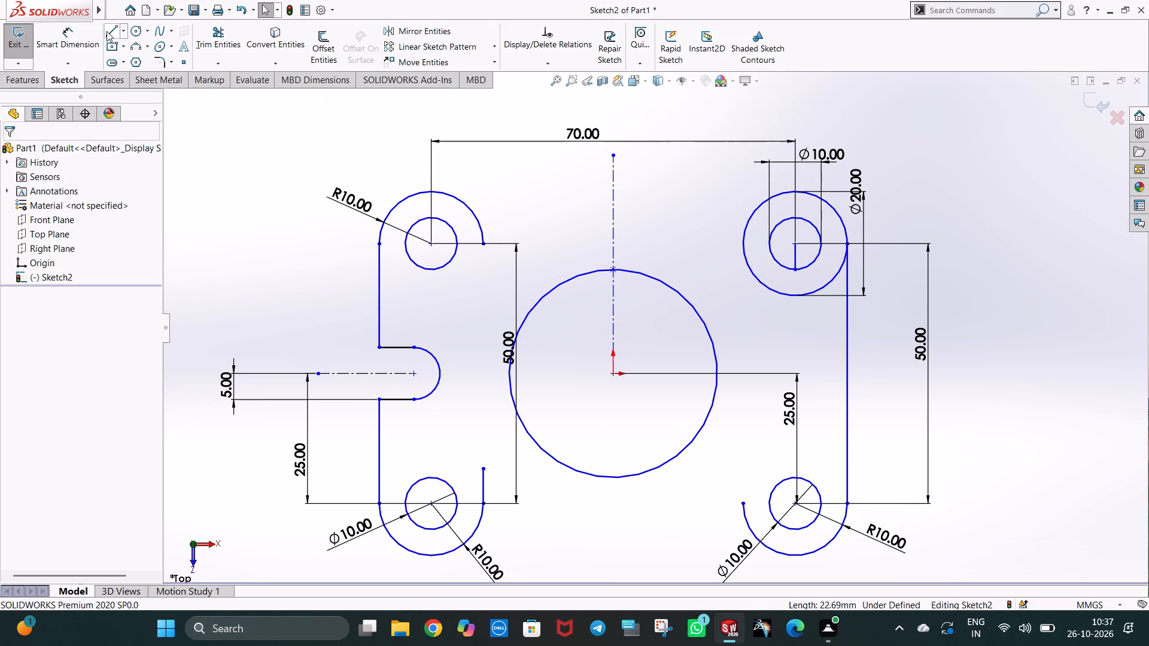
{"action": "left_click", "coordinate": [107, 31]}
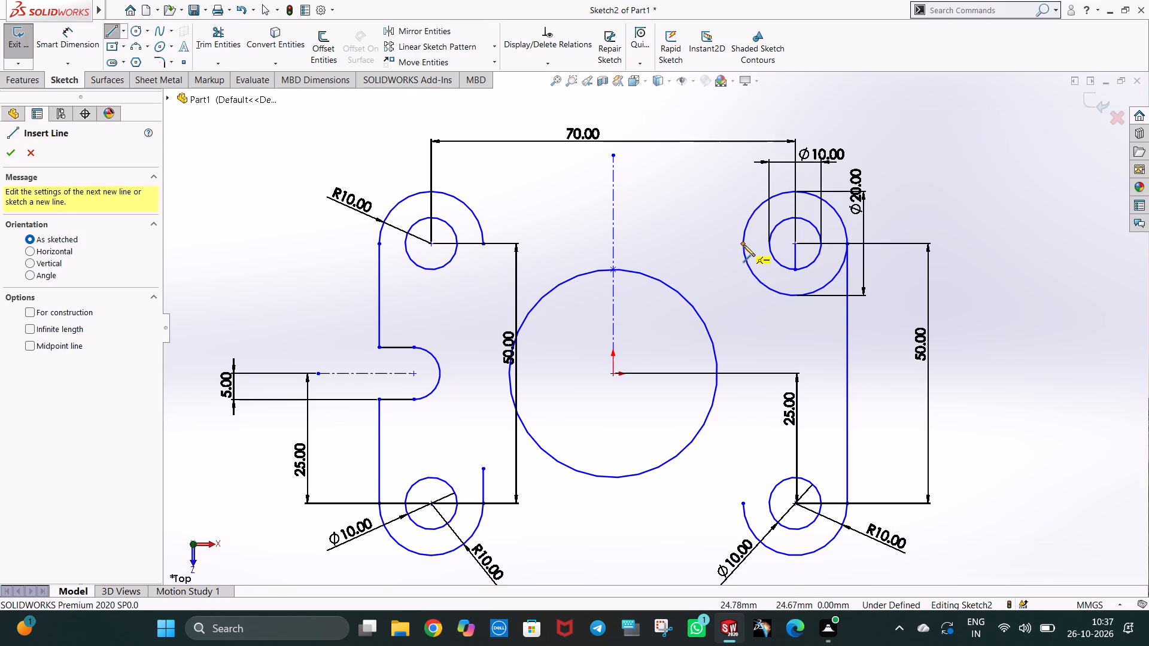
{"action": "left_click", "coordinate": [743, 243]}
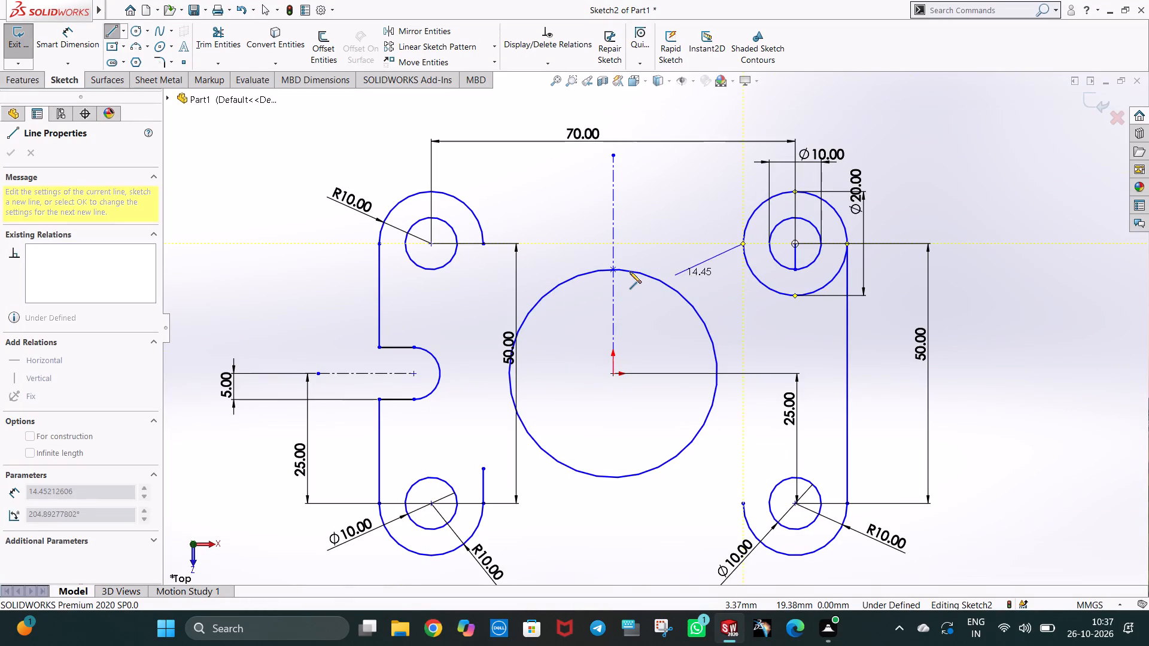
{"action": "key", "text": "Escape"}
Draw a horizontal line from the top of the central circle to the upper-right lug's outer circle.
{"action": "left_click", "coordinate": [110, 35]}
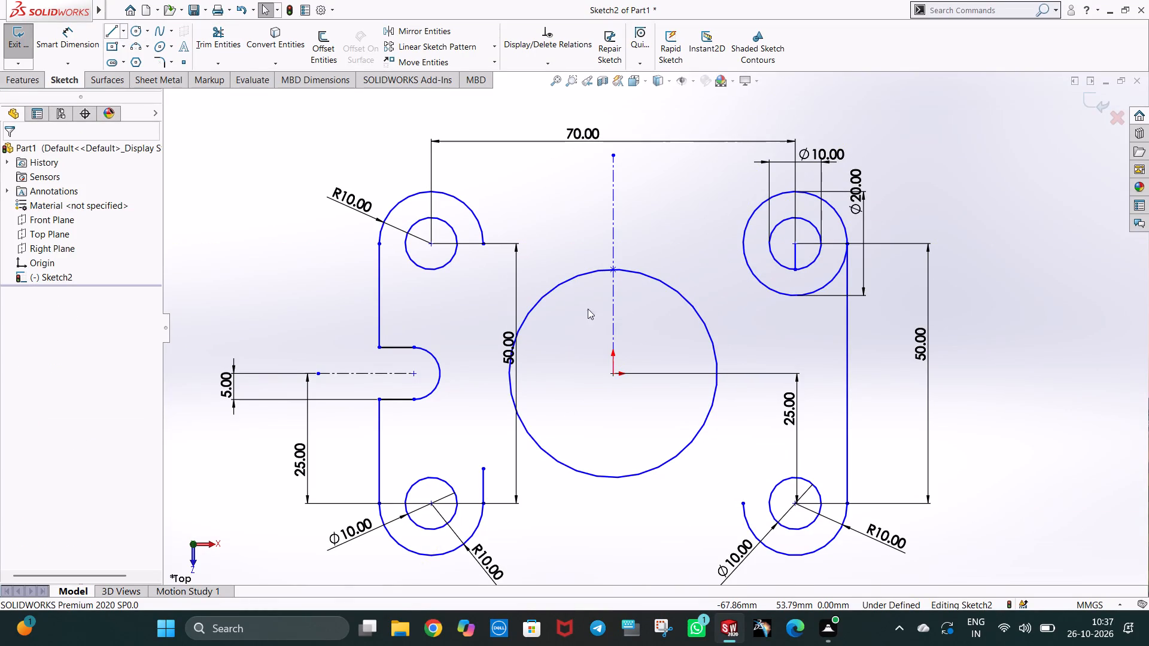
{"action": "left_click", "coordinate": [615, 270]}
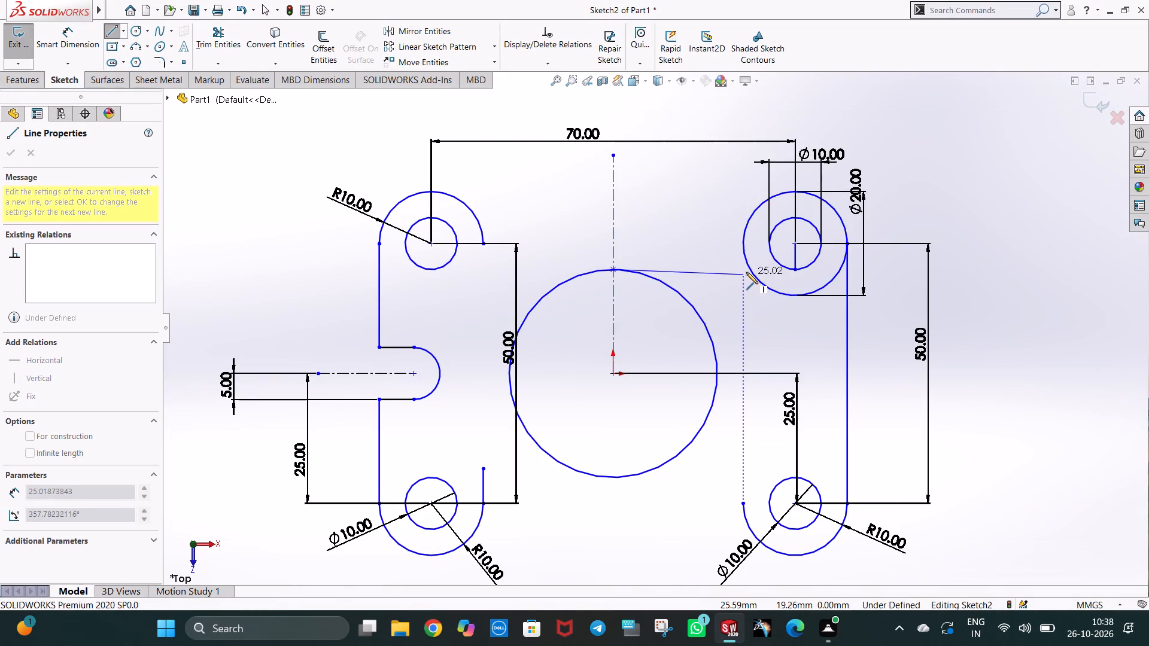
{"action": "left_click", "coordinate": [747, 272]}
{"action": "key", "text": "Escape"}
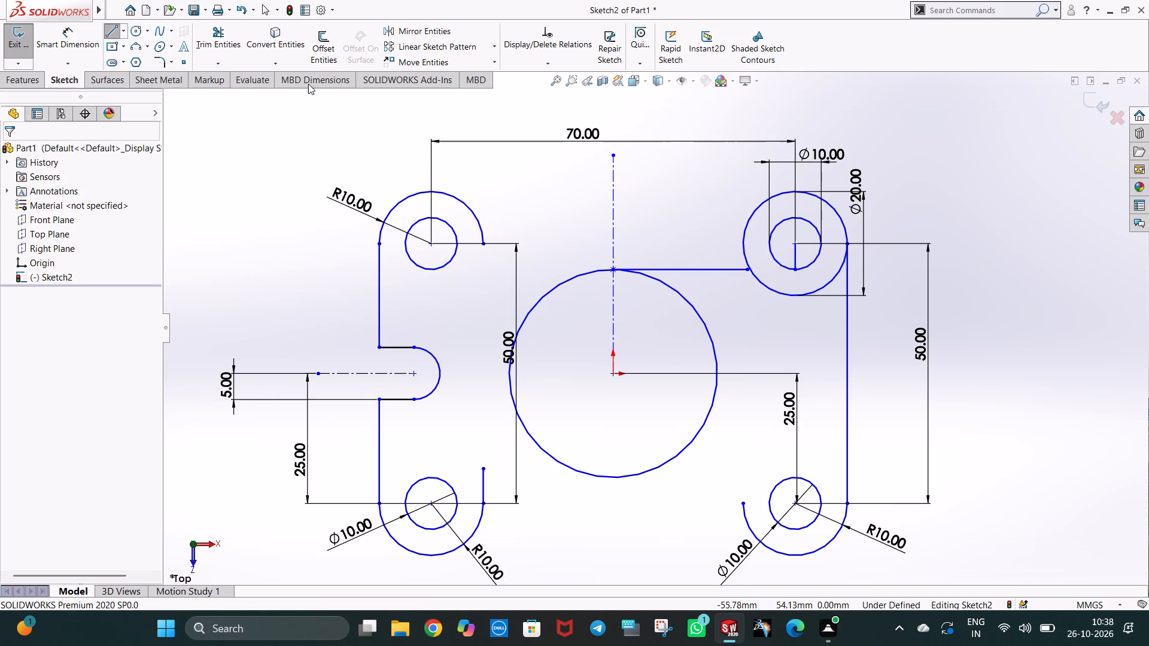
Draw a 5 mm vertical line from the leftmost point of the upper-right lug's outer circle down to the horizontal line.
{"action": "left_click", "coordinate": [111, 33]}
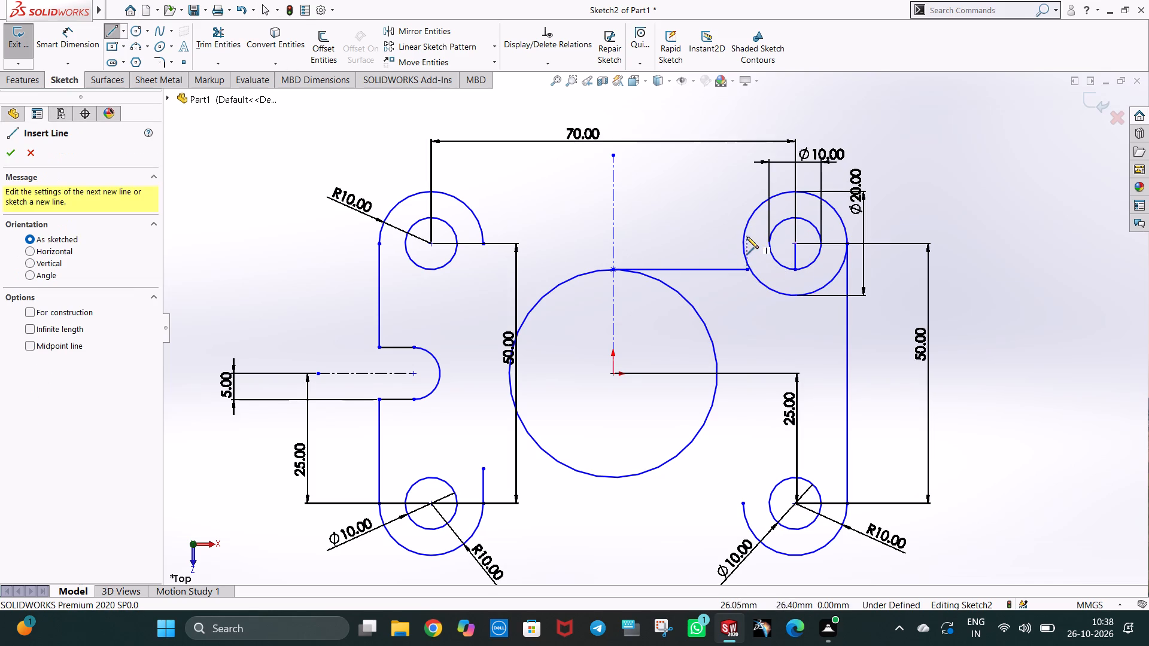
{"action": "left_click", "coordinate": [742, 243]}
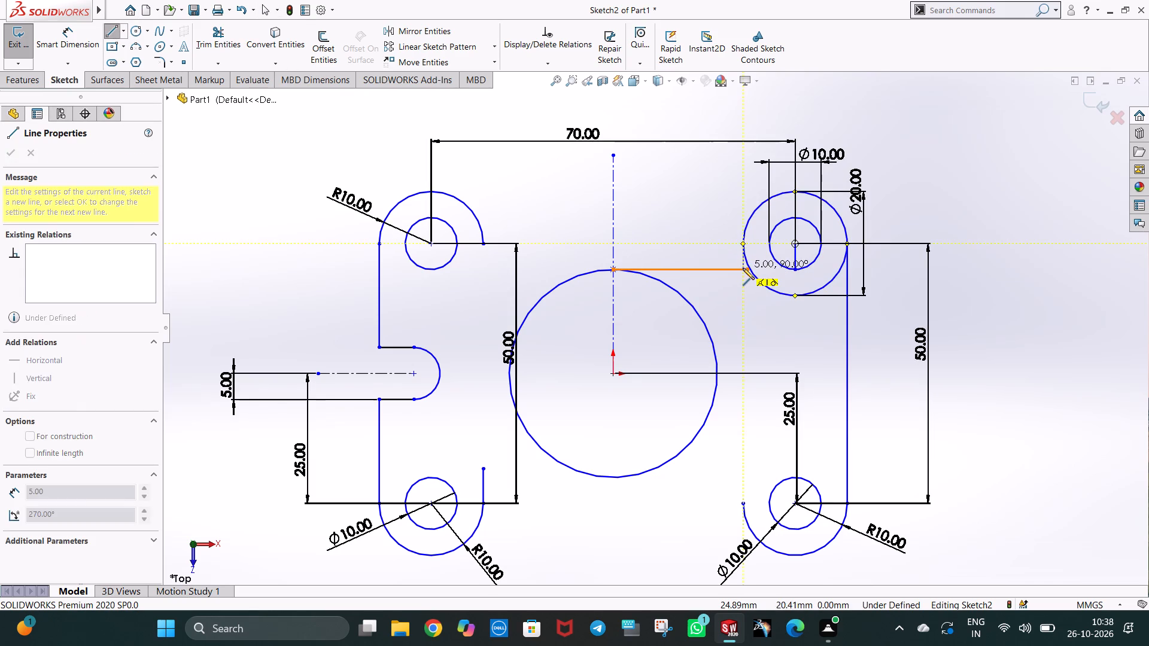
{"action": "left_click", "coordinate": [743, 268]}
{"action": "key", "text": "Escape"}
Trim away the lower part of the upper-right lug's outer circle and the horizontal line's overhang past the short vertical line.
{"action": "scroll", "coordinate": [746, 258], "scroll_direction": "down", "scroll_amount": 6}
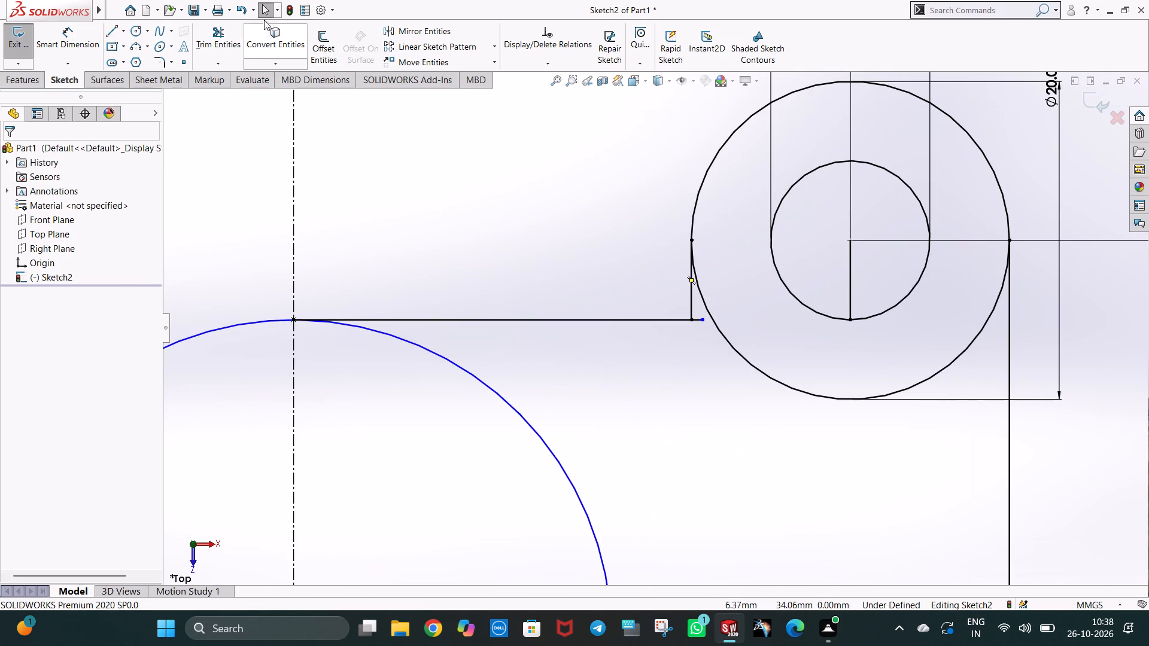
{"action": "left_click", "coordinate": [208, 31]}
{"action": "left_click_drag", "start_coordinate": [770, 339], "coordinate": [701, 312]}
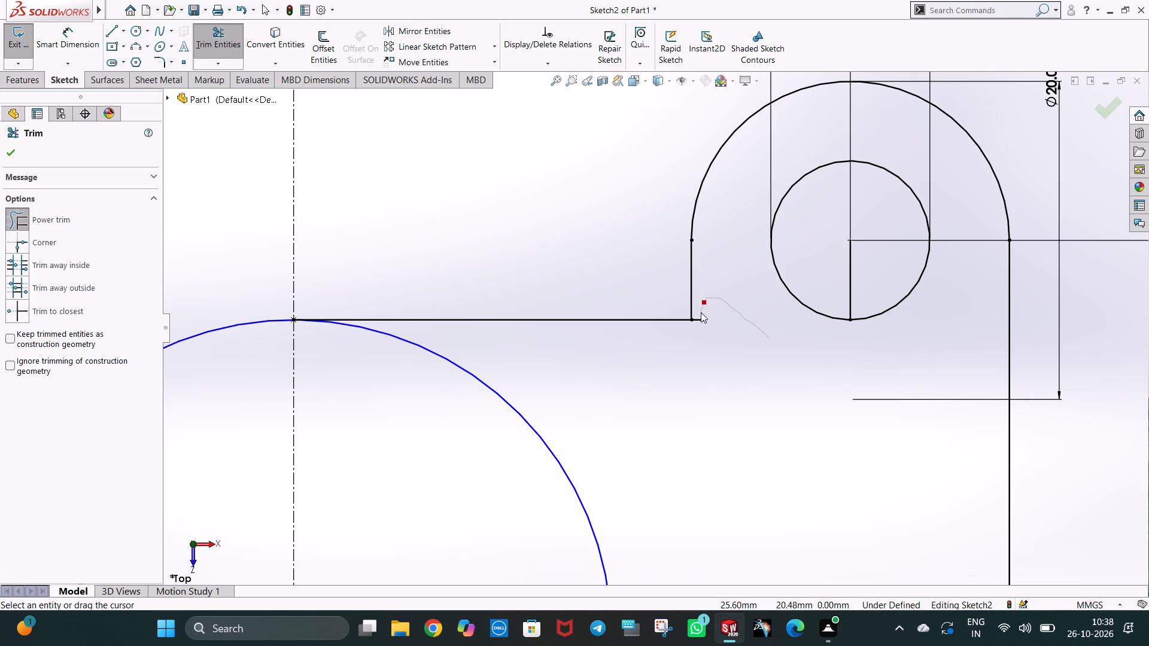
{"action": "left_click_drag", "start_coordinate": [701, 312], "coordinate": [697, 333]}
{"action": "scroll", "coordinate": [812, 355], "scroll_direction": "up", "scroll_amount": 9}
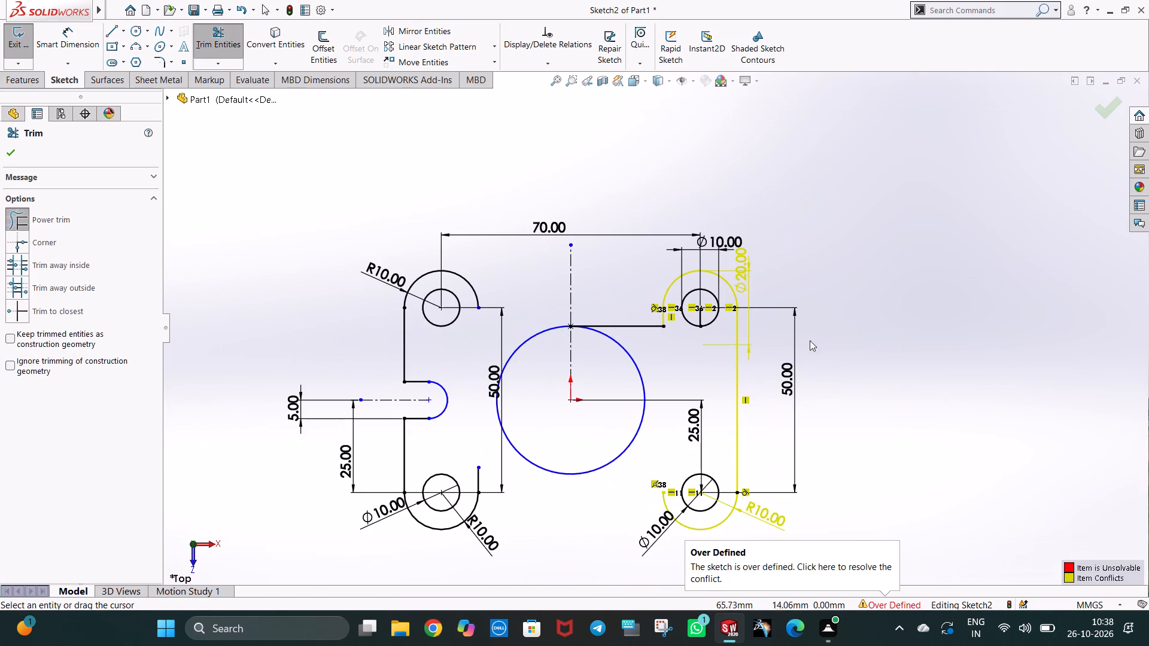
{"action": "key", "text": "Escape"}
Delete the 20 mm diameter dimension from the upper-right lug's outer arc.
{"action": "left_click", "coordinate": [749, 269]}
{"action": "left_click", "coordinate": [913, 266]}
{"action": "key", "text": "Escape"}
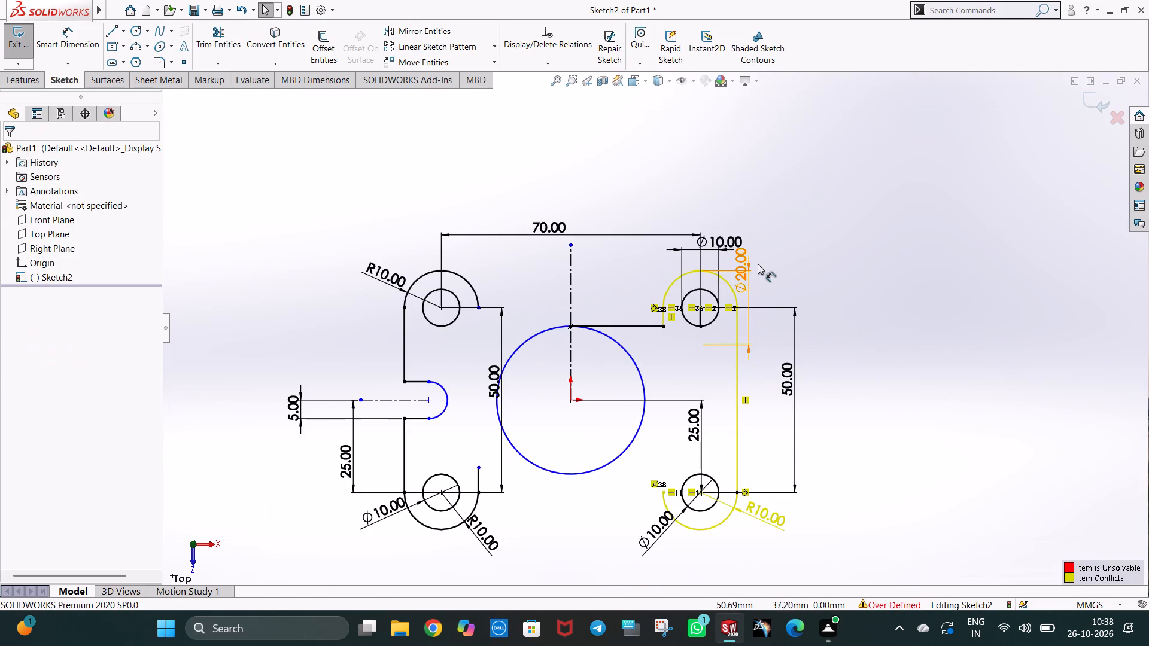
{"action": "left_click", "coordinate": [747, 274]}
{"action": "key", "text": "Delete"}
{"action": "scroll", "coordinate": [674, 483], "scroll_direction": "up", "scroll_amount": 1}
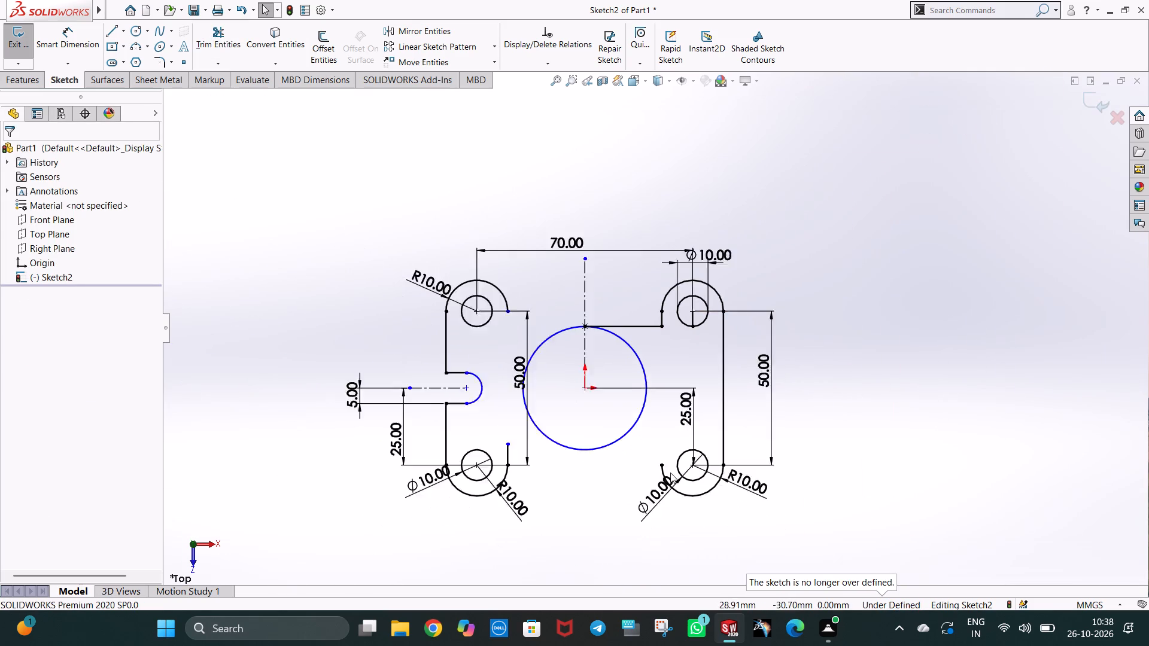
{"action": "scroll", "coordinate": [670, 473], "scroll_direction": "up", "scroll_amount": 1}
{"action": "scroll", "coordinate": [536, 394], "scroll_direction": "down", "scroll_amount": 3}
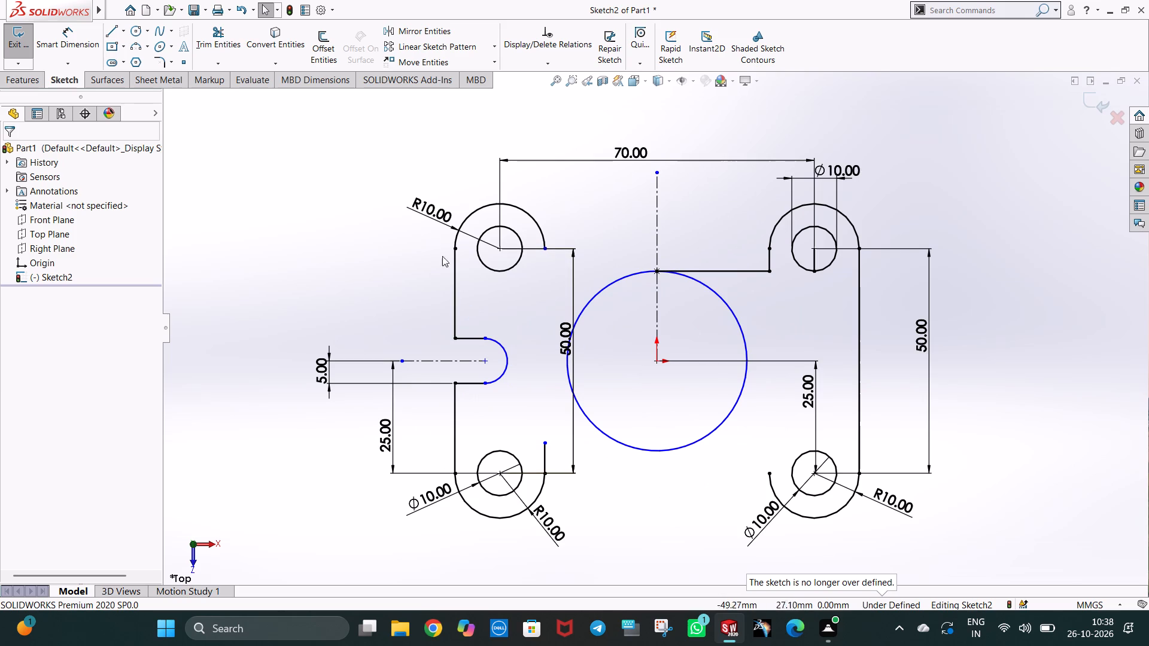
Delete the short vertical line rising from the end of the lower-left lug's outer arc.
{"action": "left_click", "coordinate": [544, 455]}
{"action": "key", "text": "Delete"}
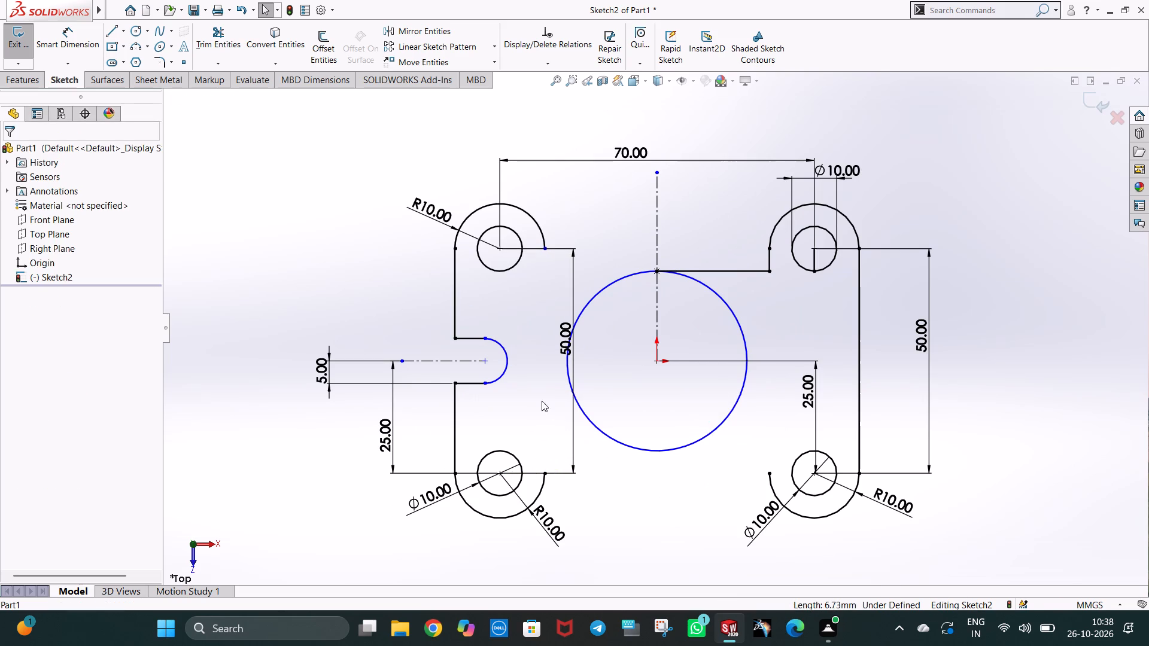
Mirror the upper horizontal line and the upper-right lug's short vertical line about the slot's horizontal centerline.
{"action": "left_click", "coordinate": [435, 28]}
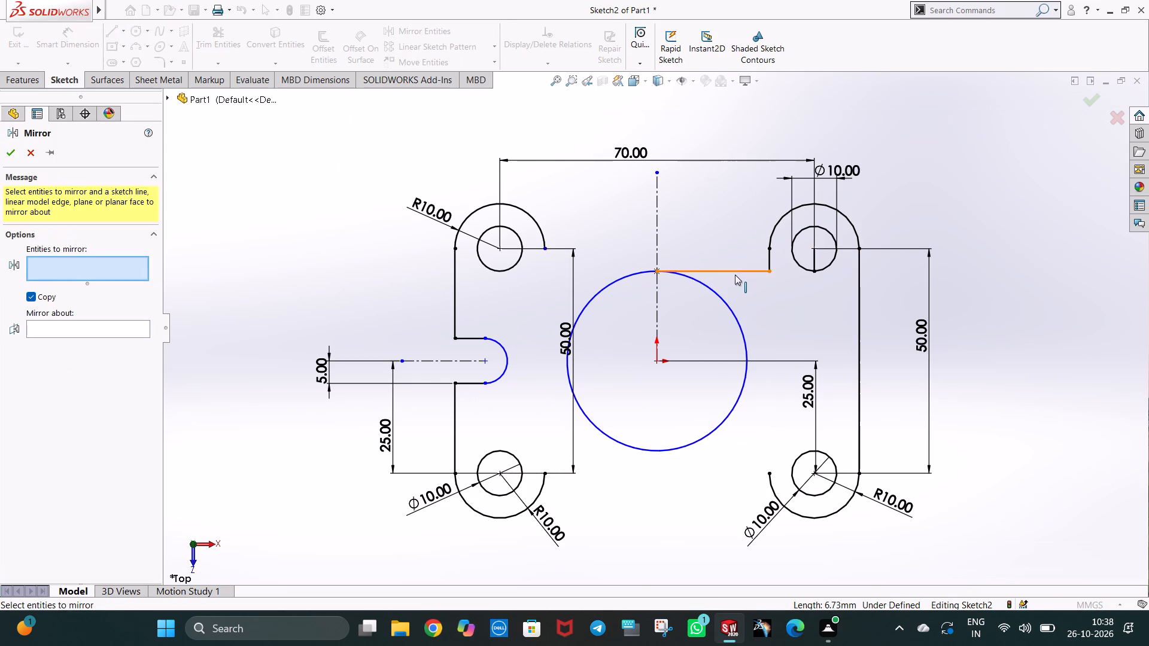
{"action": "left_click", "coordinate": [735, 275]}
{"action": "left_click", "coordinate": [768, 257]}
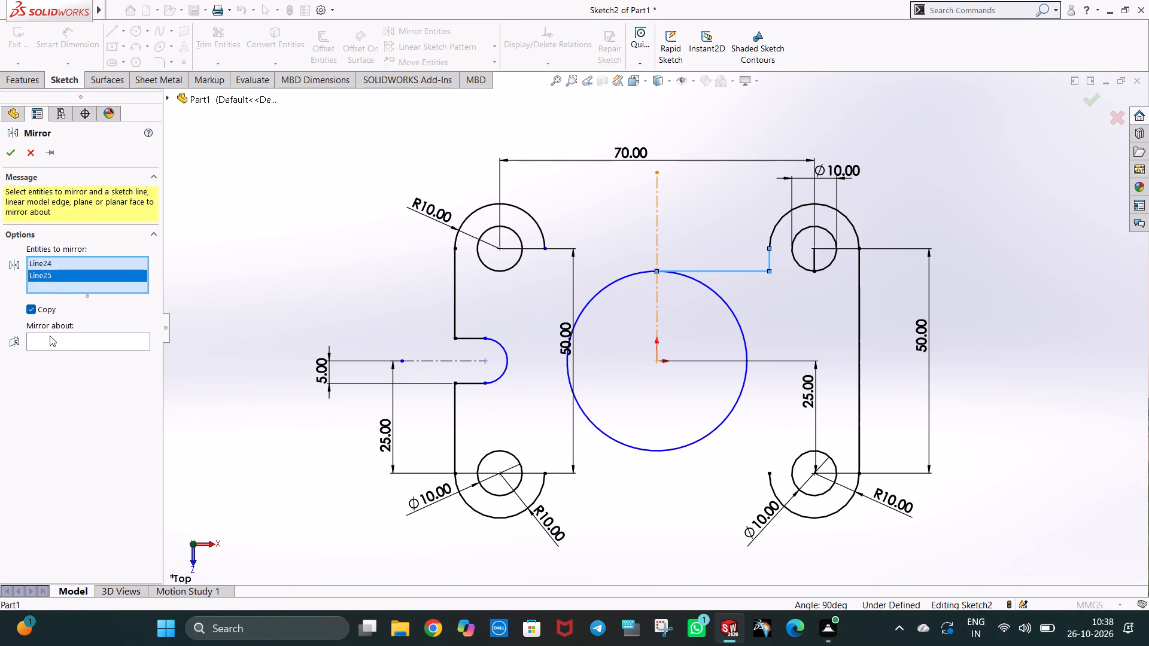
{"action": "left_click", "coordinate": [50, 336]}
{"action": "left_click", "coordinate": [464, 362]}
{"action": "right_click", "coordinate": [464, 362]}
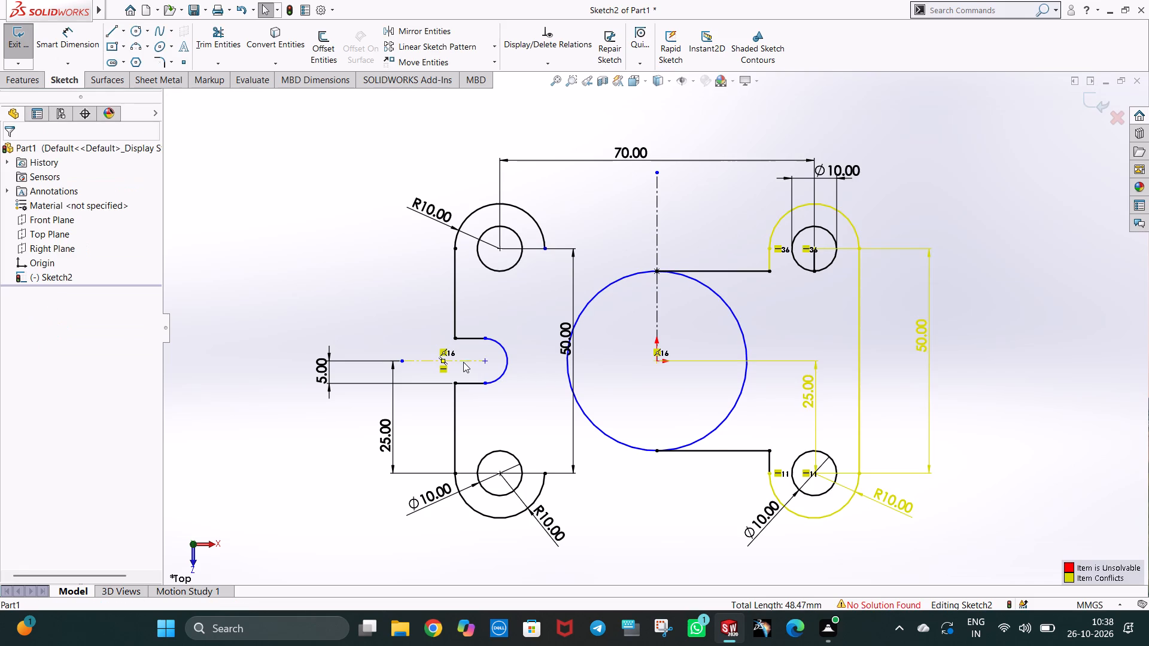
Delete the 50 mm vertical spacing dimension between the two right-hand lugs.
{"action": "left_click", "coordinate": [922, 343]}
{"action": "key", "text": "Delete"}
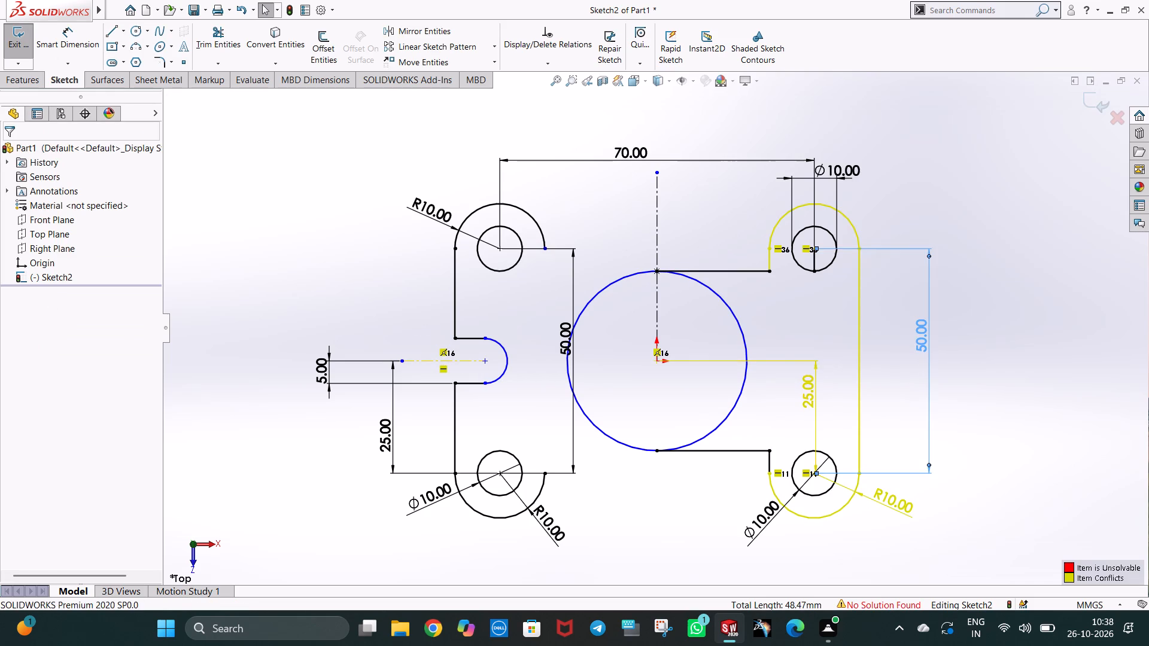
Mirror the upper horizontal line and the upper-right lug's short vertical line about the vertical centerline.
{"action": "left_click", "coordinate": [441, 37]}
{"action": "left_click", "coordinate": [734, 271]}
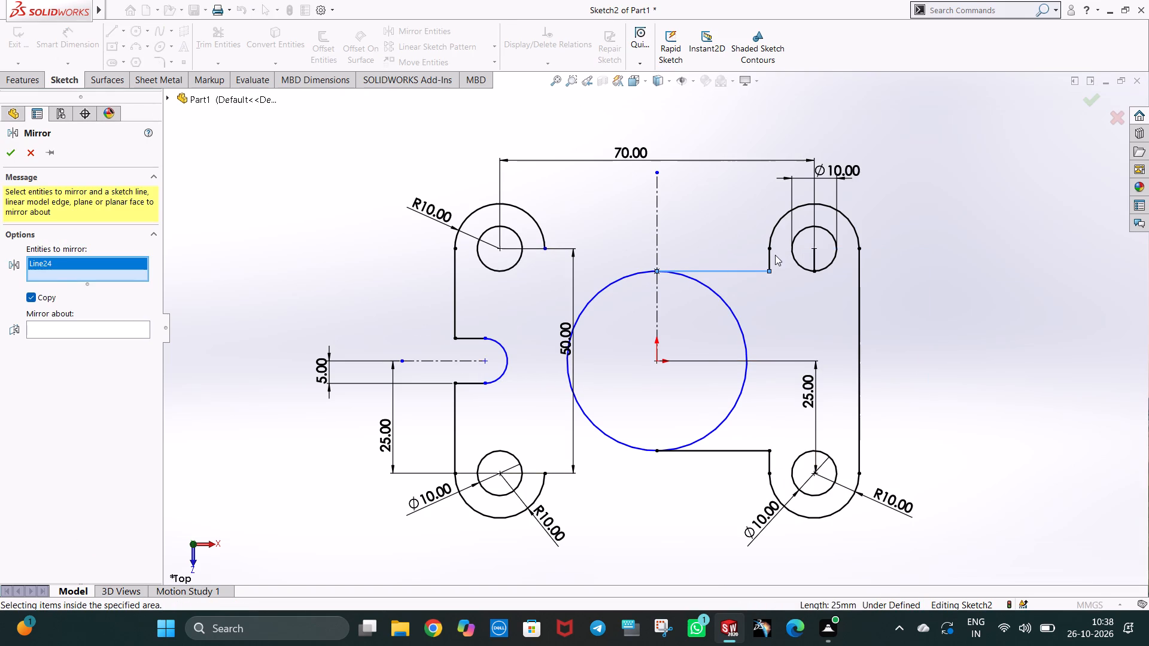
{"action": "left_click", "coordinate": [770, 257]}
{"action": "left_click", "coordinate": [82, 330]}
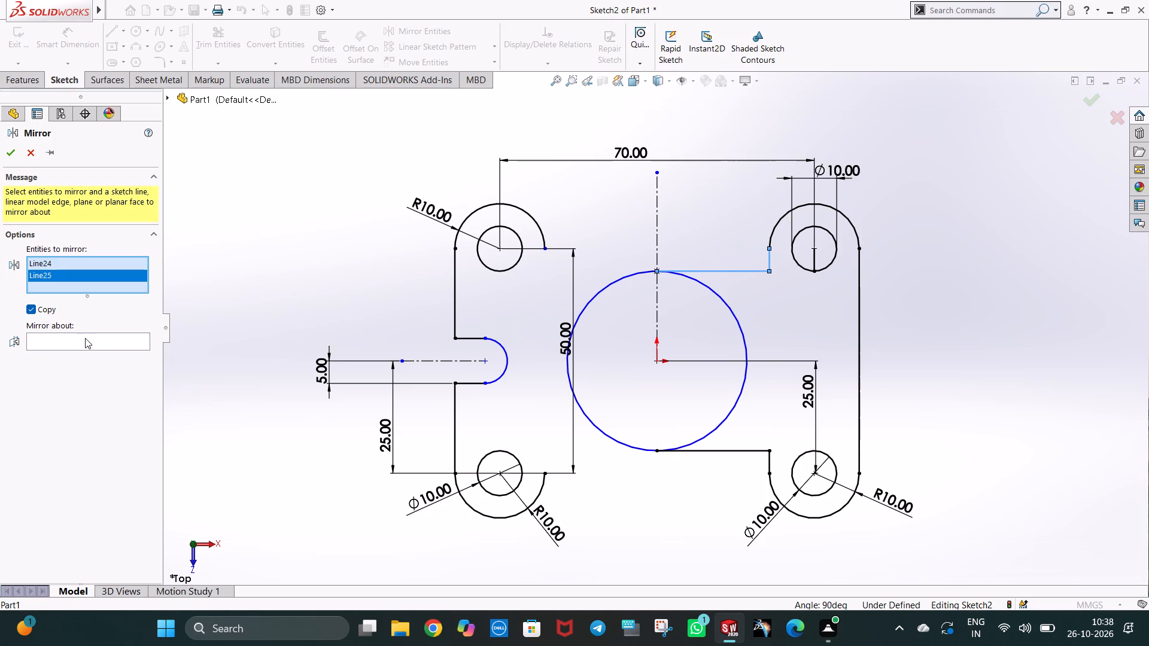
{"action": "left_click", "coordinate": [86, 339]}
{"action": "left_click", "coordinate": [658, 214]}
{"action": "right_click", "coordinate": [658, 214]}
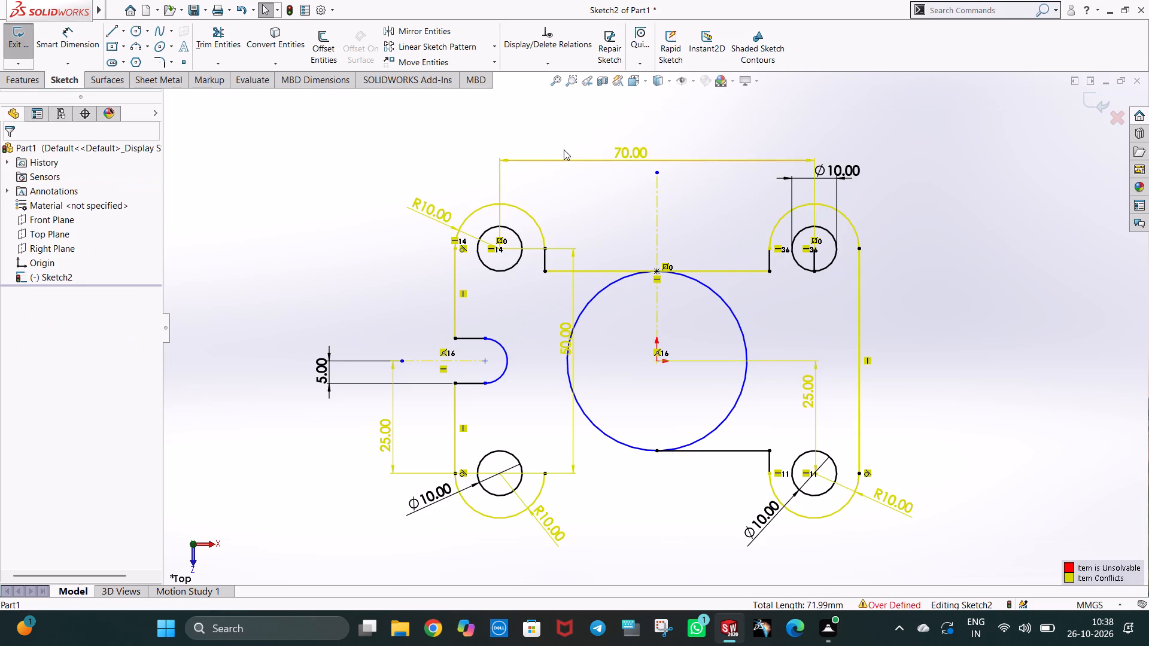
Delete the lower-right lug's R10 dimension and the 25 mm vertical dimension from the origin to the lower-right hole.
{"action": "left_click", "coordinate": [889, 494]}
{"action": "key", "text": "Delete"}
{"action": "left_click", "coordinate": [939, 369]}
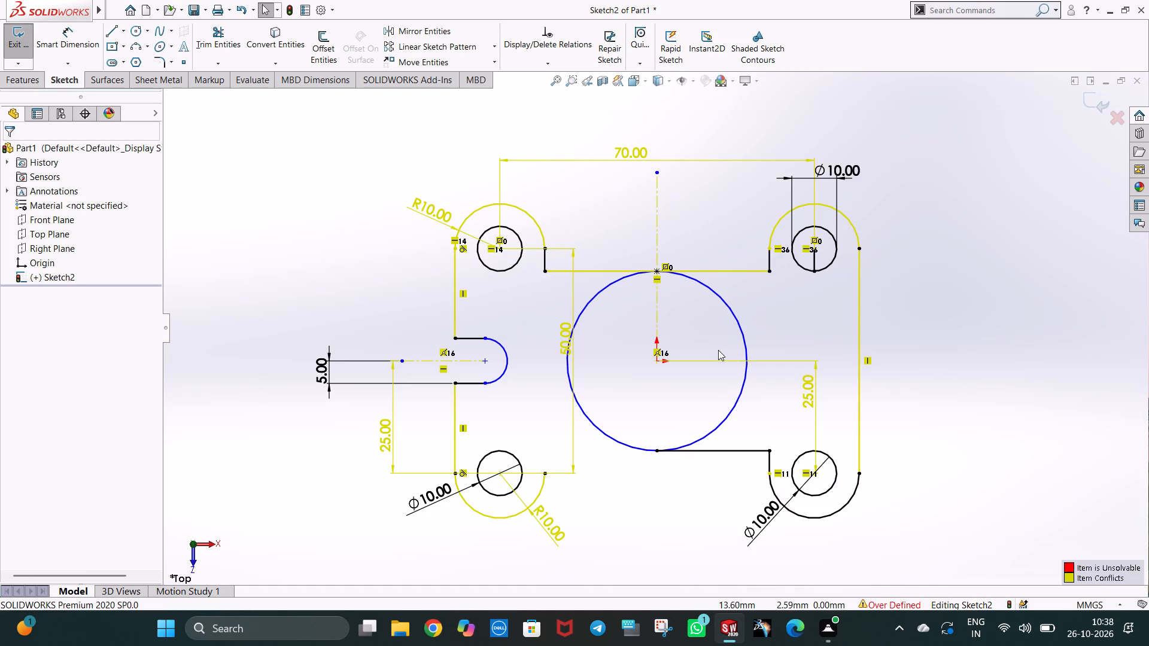
{"action": "left_click", "coordinate": [816, 398]}
{"action": "key", "text": "Delete"}
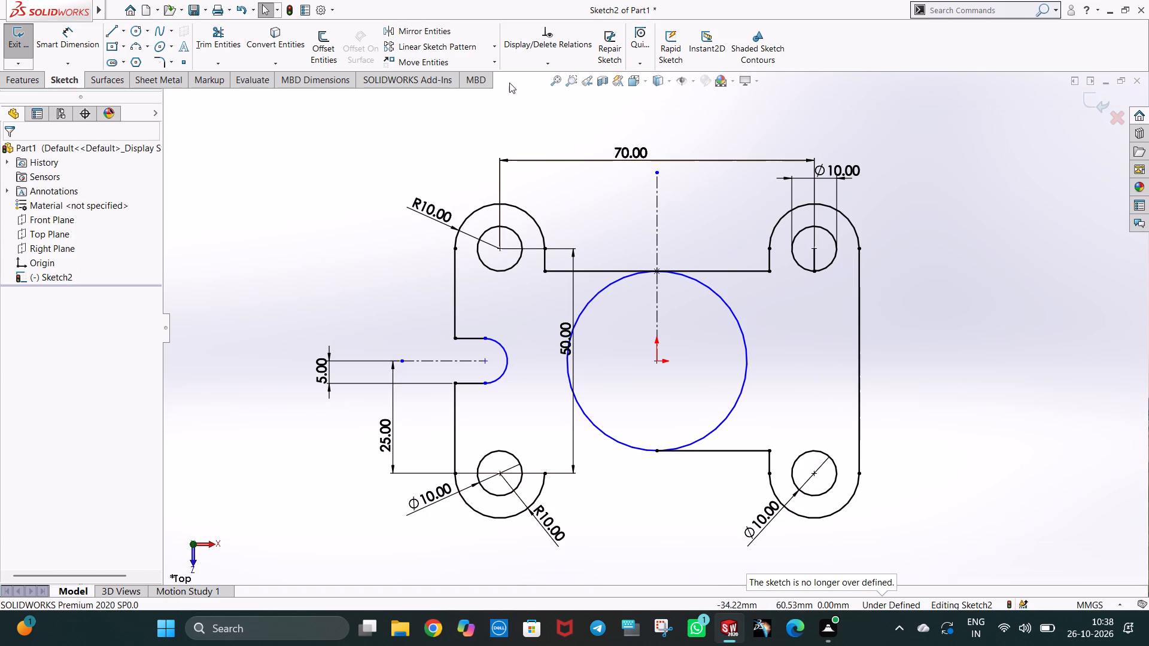
Mirror the full upper horizontal line and the upper-left lug's short vertical line about the slot's horizontal centerline.
{"action": "left_click", "coordinate": [423, 30]}
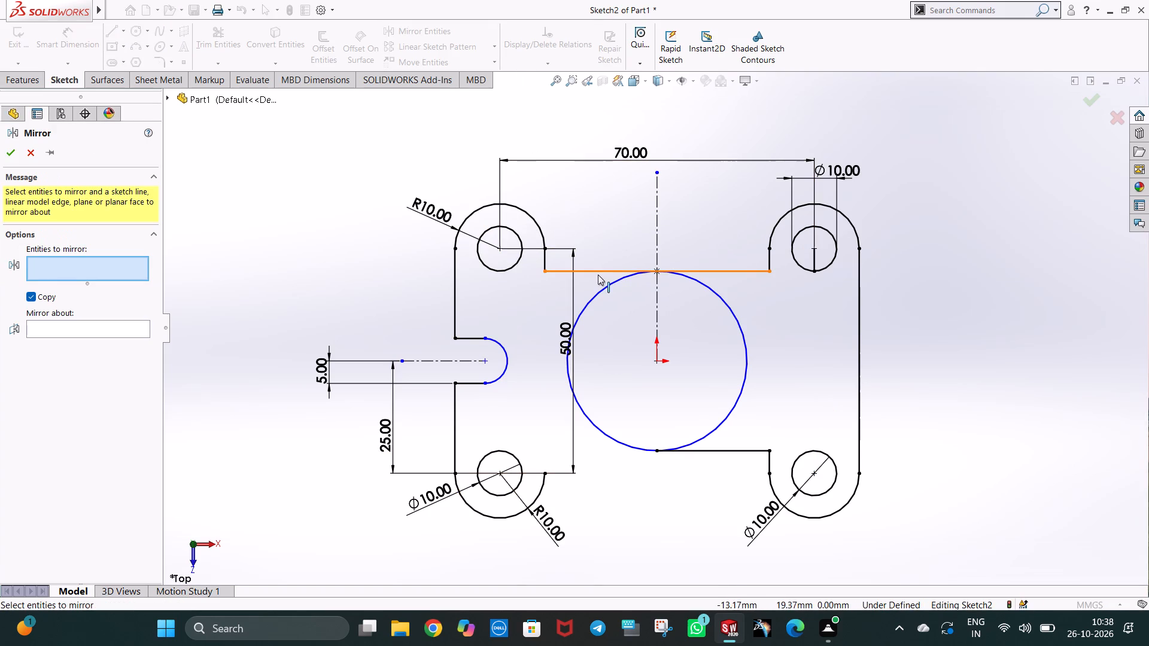
{"action": "left_click", "coordinate": [598, 275]}
{"action": "left_click", "coordinate": [546, 258]}
{"action": "left_click", "coordinate": [129, 342]}
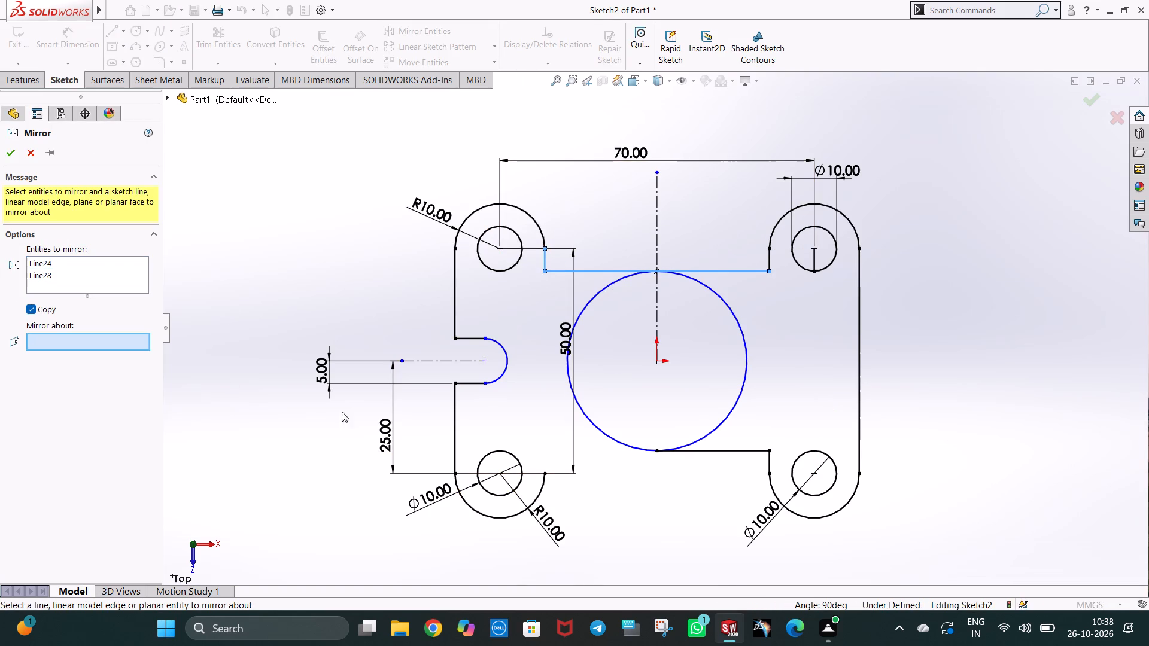
{"action": "left_click", "coordinate": [463, 362]}
{"action": "right_click", "coordinate": [463, 362]}
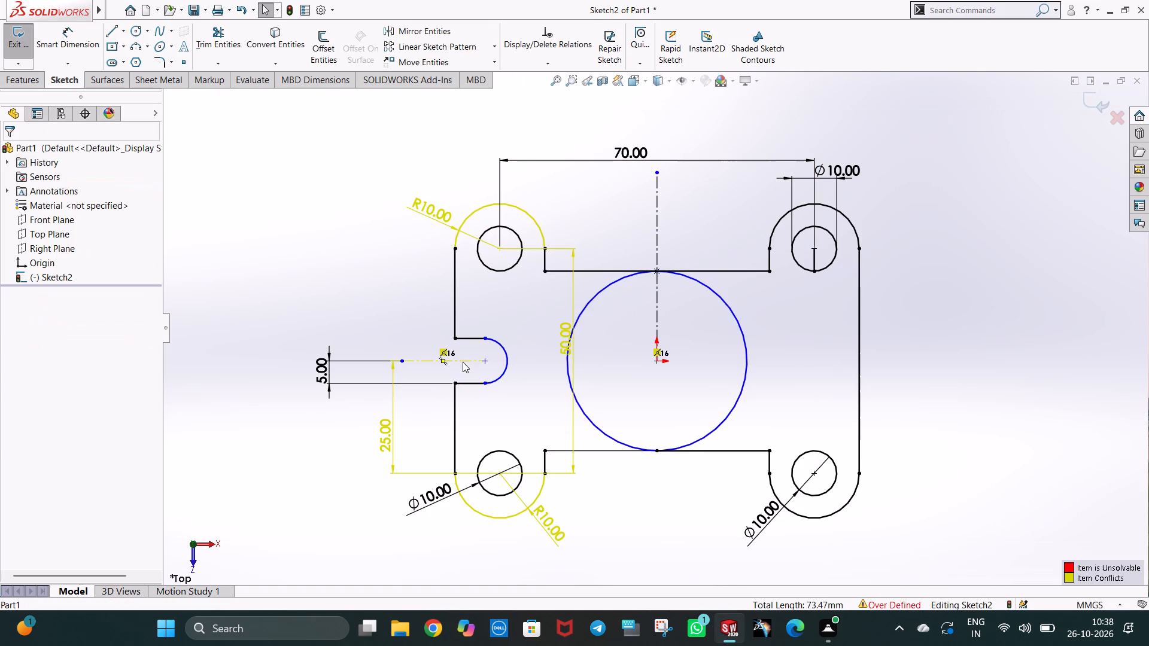
Delete the R10 dimension from the lower-left lug's outer arc.
{"action": "left_click", "coordinate": [661, 491]}
{"action": "left_click", "coordinate": [545, 527]}
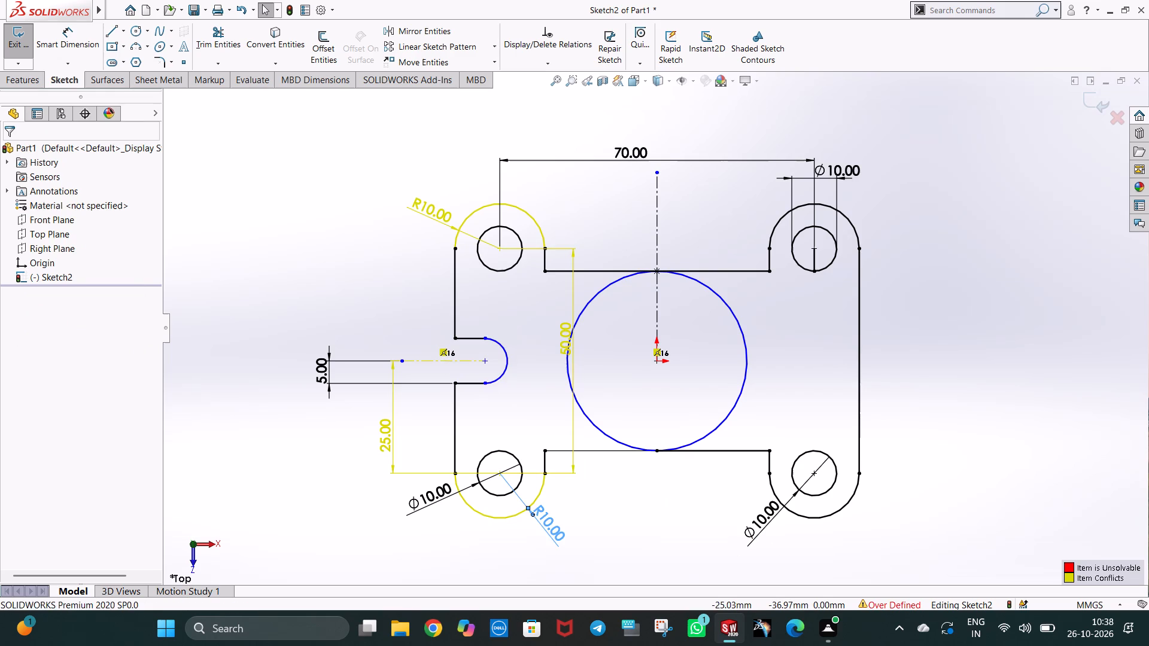
{"action": "key", "text": "Delete"}
{"action": "left_click", "coordinate": [946, 352]}
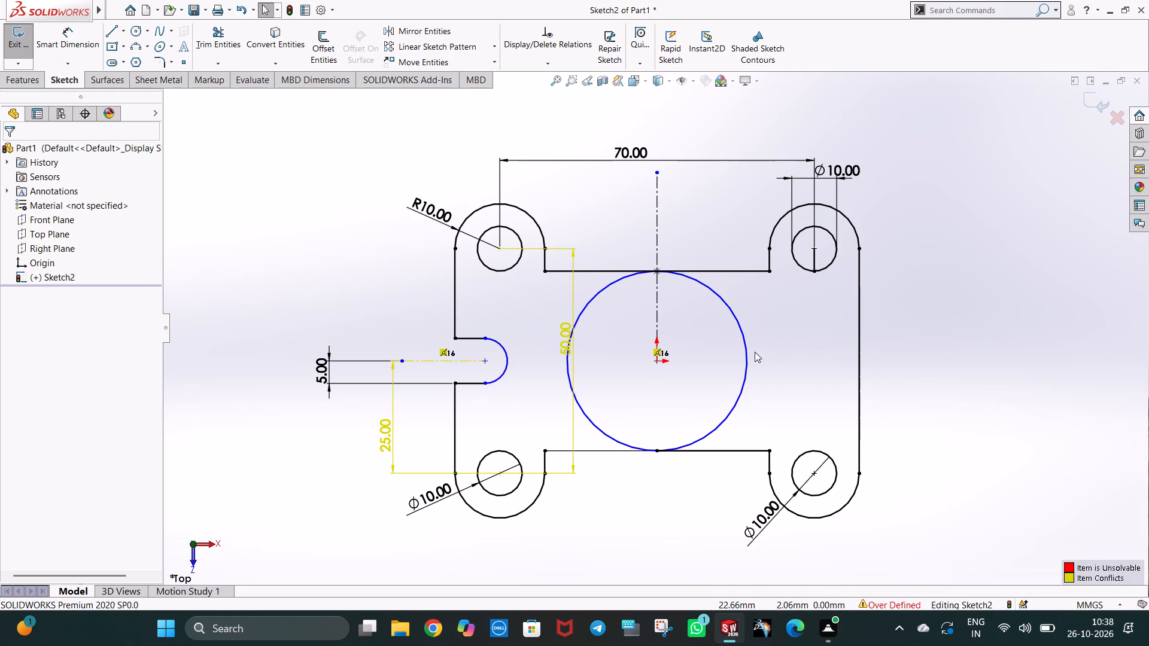
Delete the central circle around the origin.
{"action": "left_click", "coordinate": [750, 353]}
{"action": "key", "text": "Delete"}
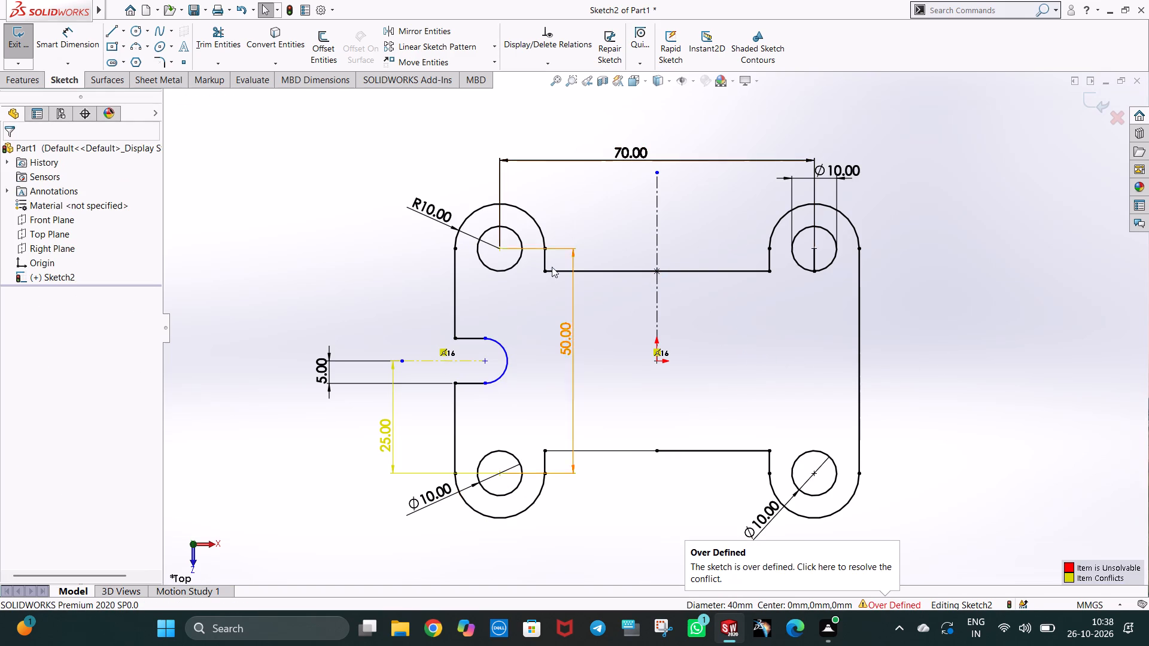
Delete the 50 mm vertical spacing dimension between the two left-hand holes.
{"action": "left_click", "coordinate": [569, 336]}
{"action": "key", "text": "Delete"}
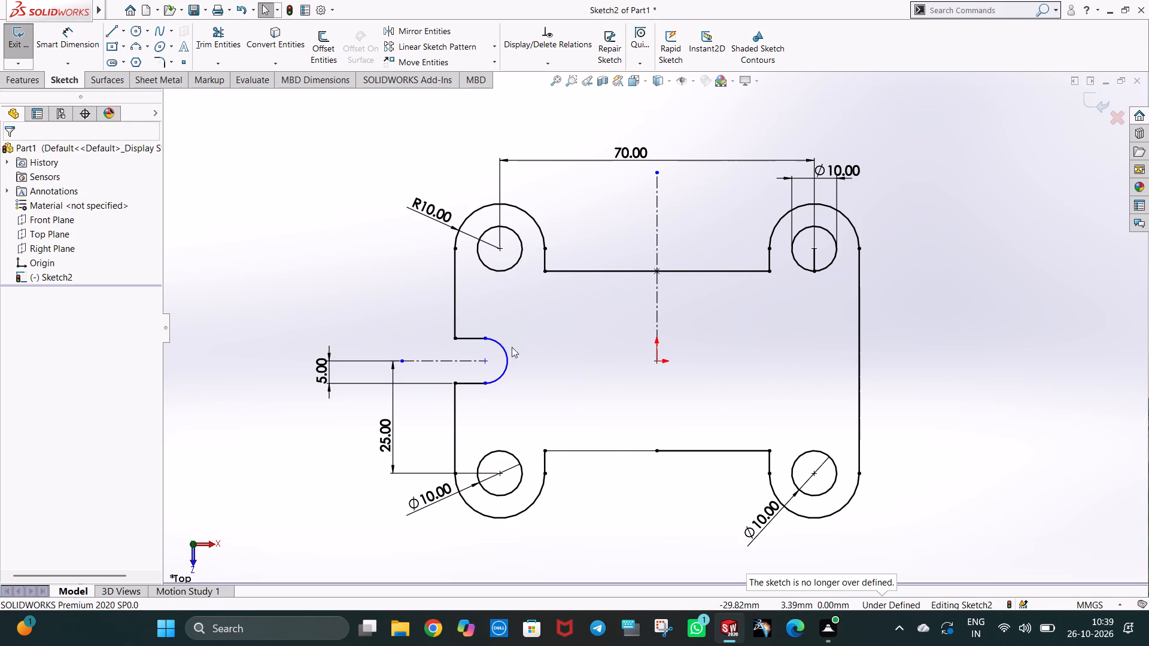
Add a radius dimension to the side slot's rounded end.
{"action": "left_click", "coordinate": [80, 49]}
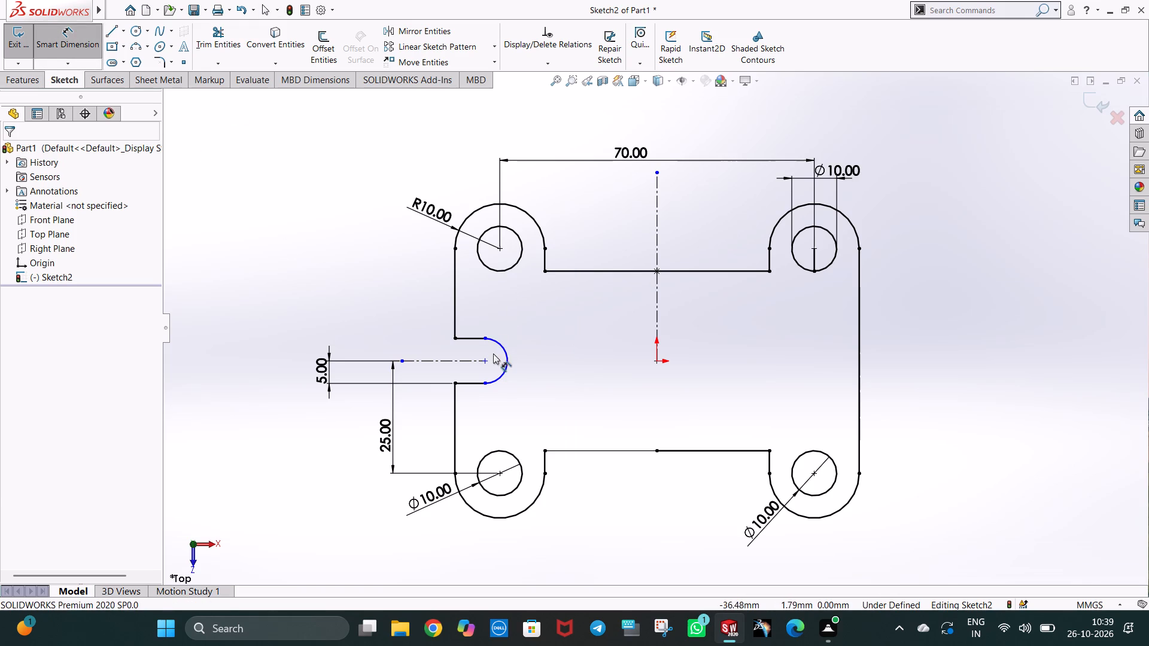
{"action": "left_click", "coordinate": [505, 354]}
{"action": "left_click", "coordinate": [537, 349]}
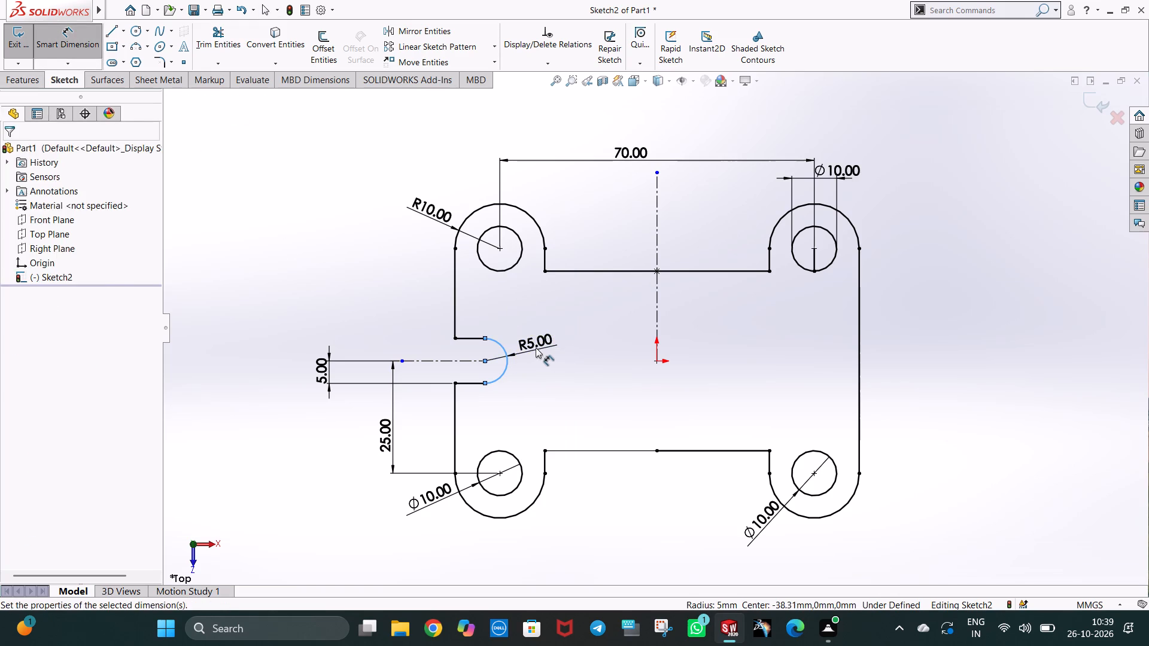
{"action": "left_click", "coordinate": [491, 333]}
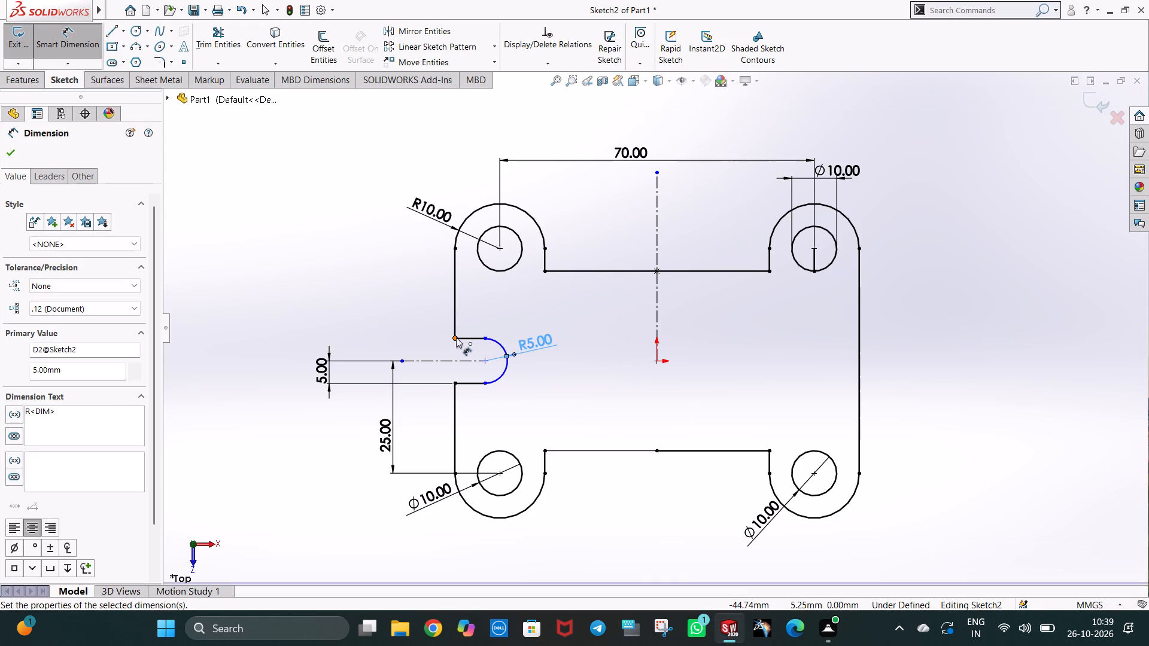
Dimension the side slot's upper straight edge and set its length to 15 mm.
{"action": "left_click", "coordinate": [464, 337]}
{"action": "left_click", "coordinate": [510, 316]}
{"action": "key", "text": "1"}
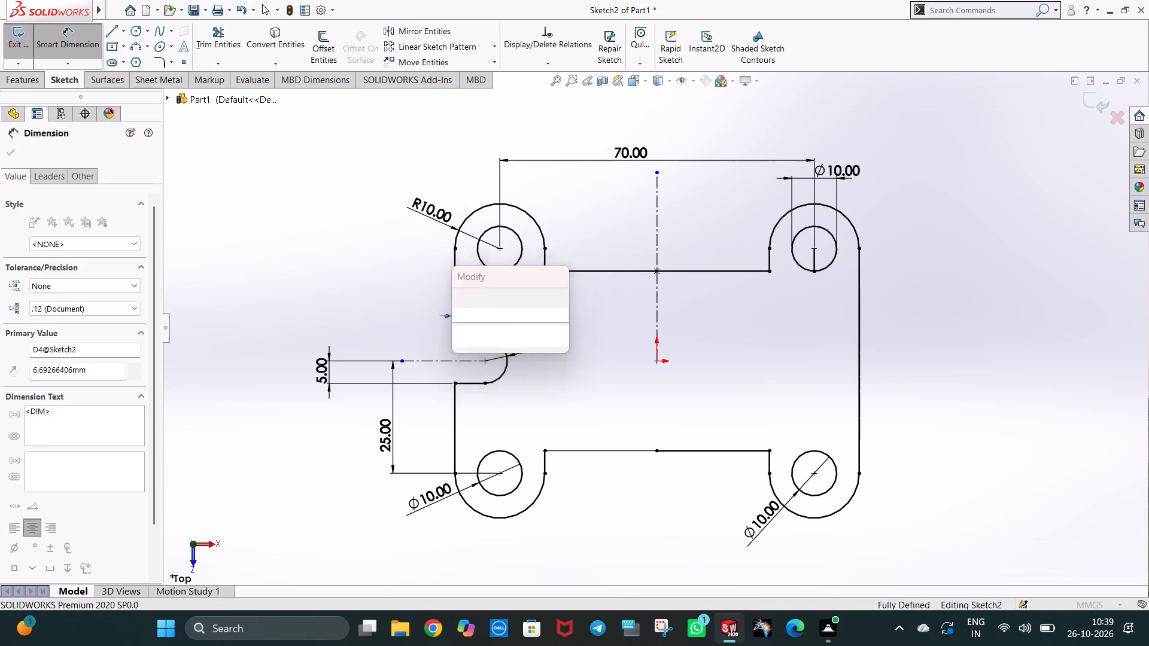
{"action": "key", "text": "5"}
{"action": "key", "text": "Return"}
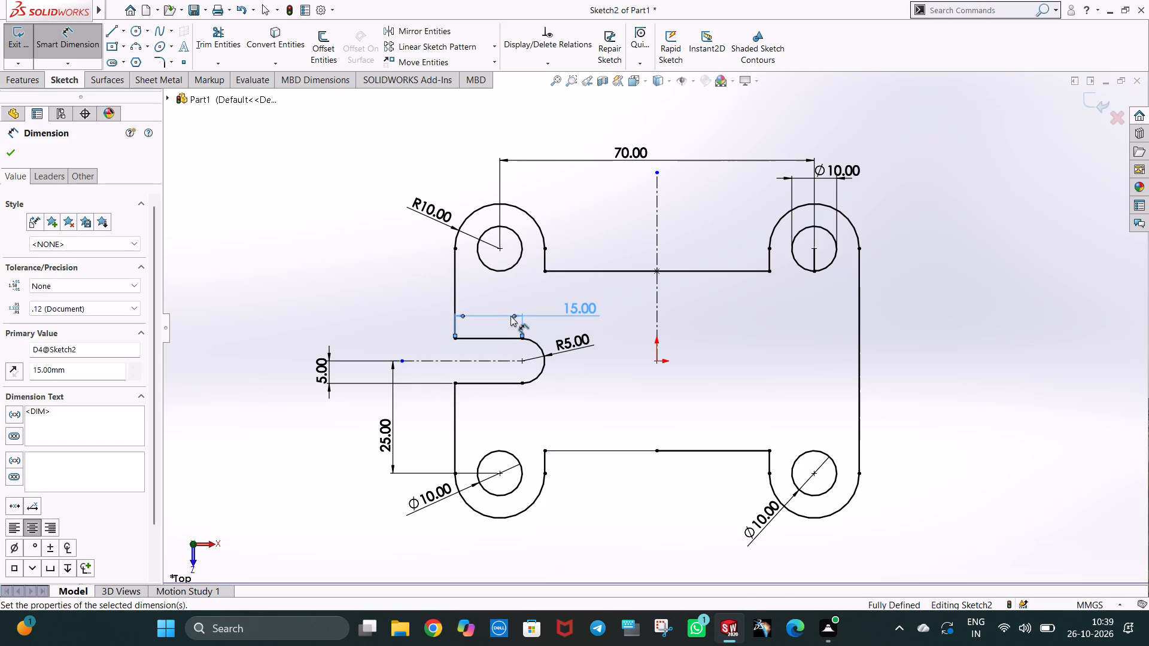
{"action": "left_click", "coordinate": [389, 304]}
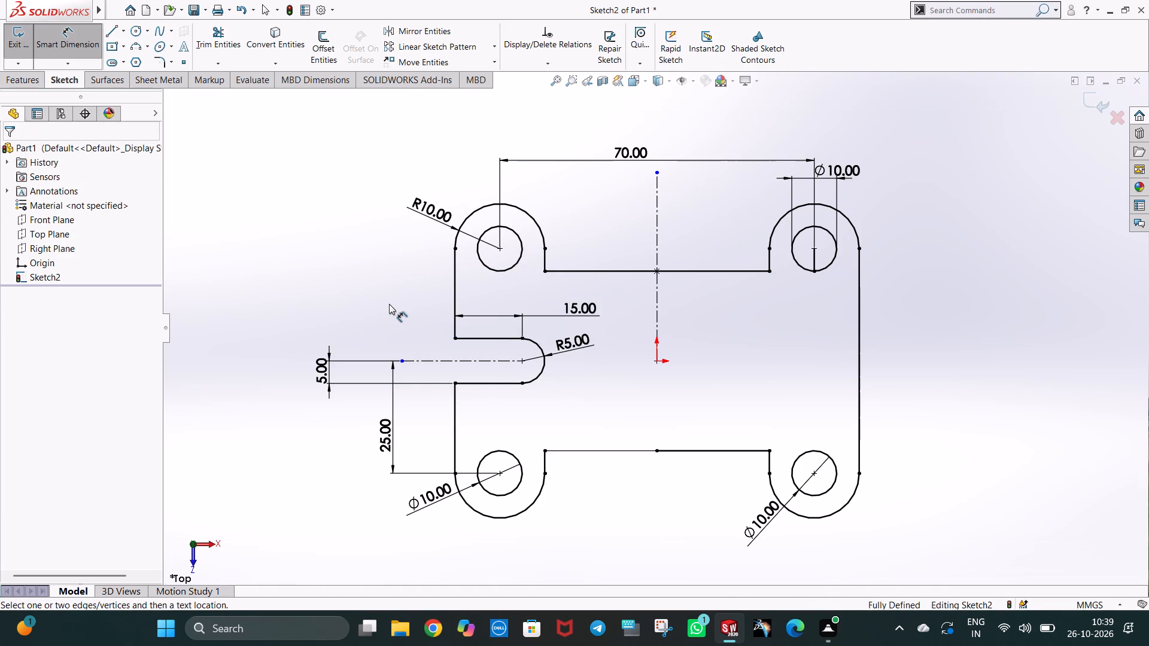
{"action": "key", "text": "Escape"}
Delete the half-length line overlapping the full lower horizontal edge between the bottom lugs.
{"action": "left_click", "coordinate": [707, 450]}
{"action": "key", "text": "Delete"}
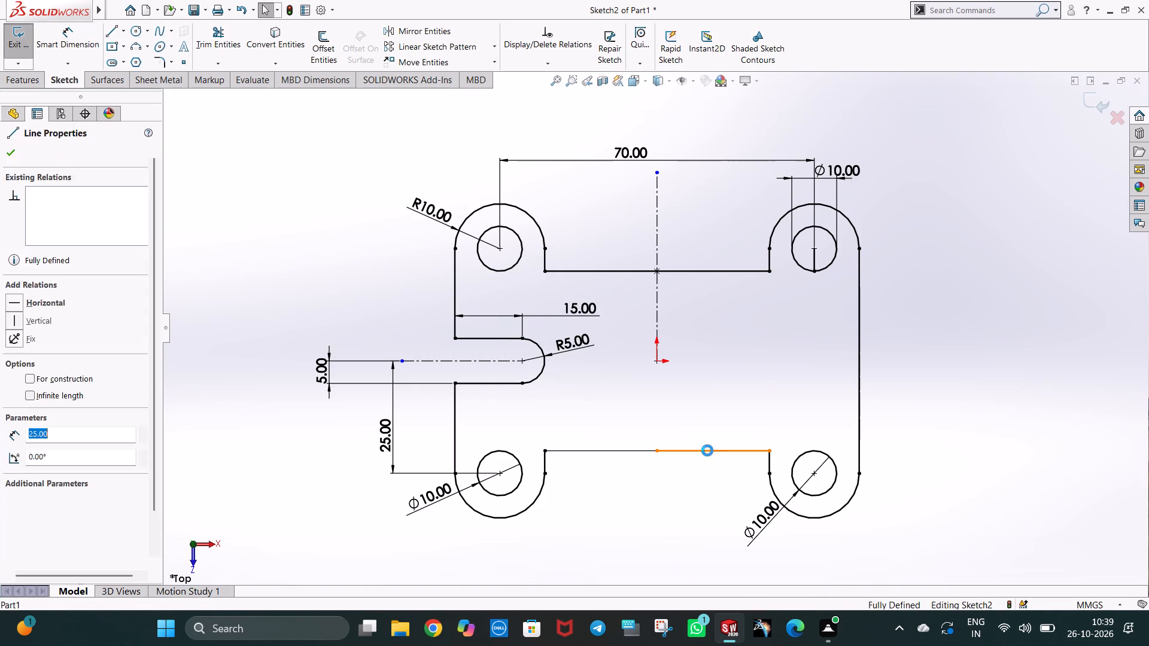
{"action": "left_click", "coordinate": [919, 409]}
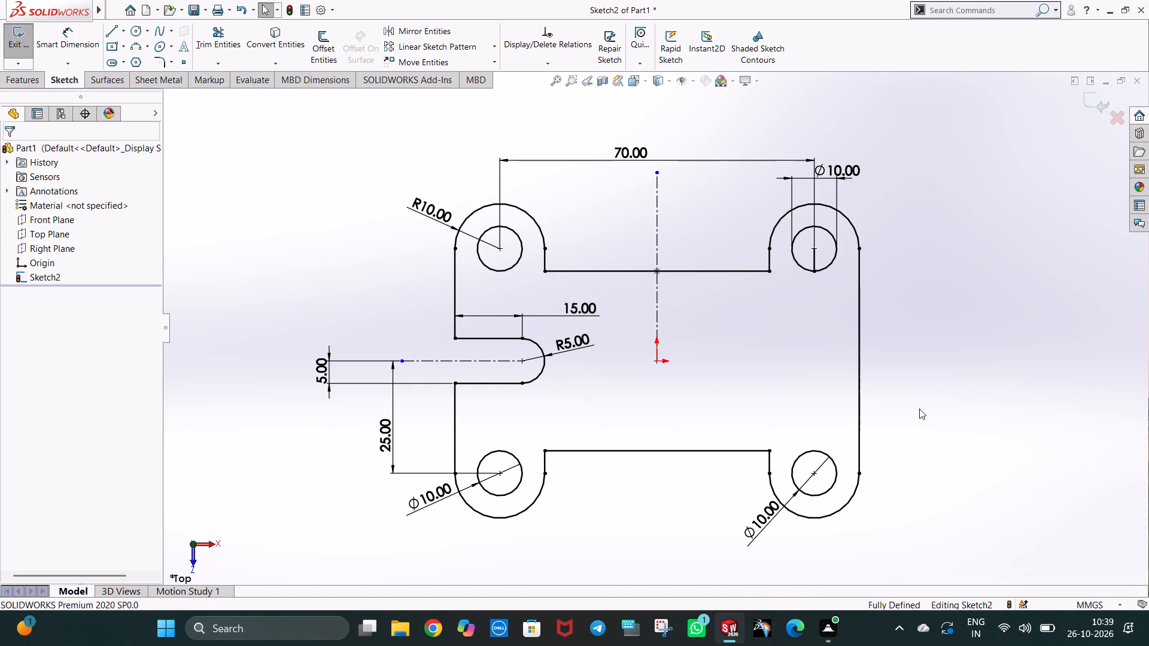
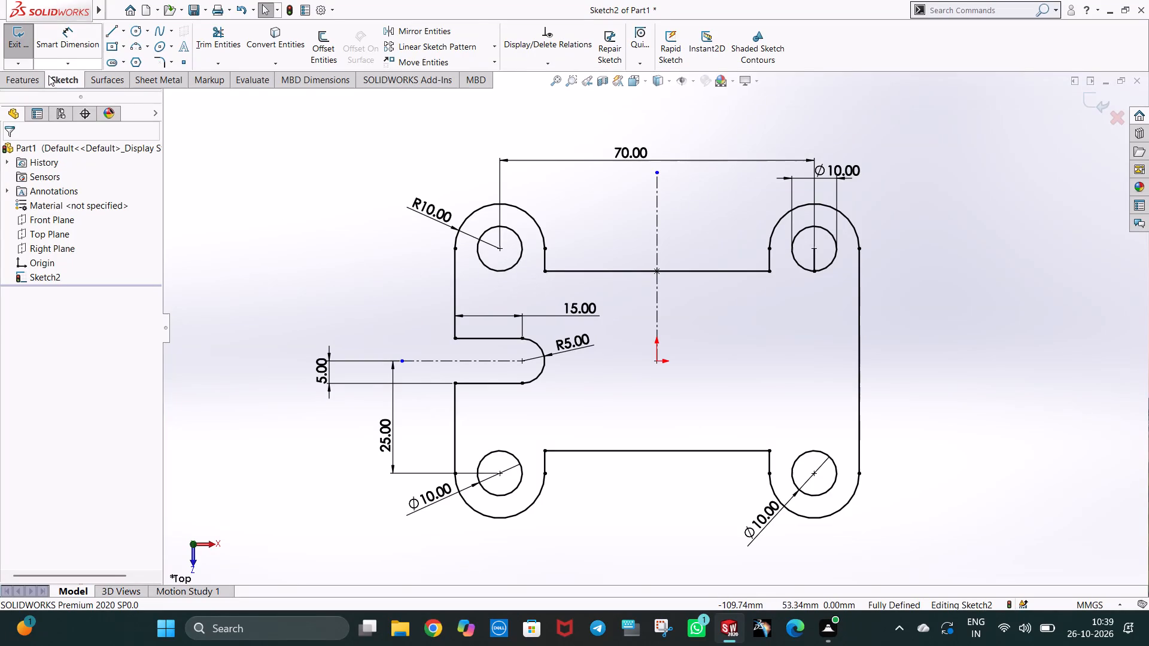
Extrude the plate profile region, excluding the four holes, as a Mid Plane boss with a 30 mm depth.
{"action": "left_click", "coordinate": [34, 81]}
{"action": "left_click", "coordinate": [28, 52]}
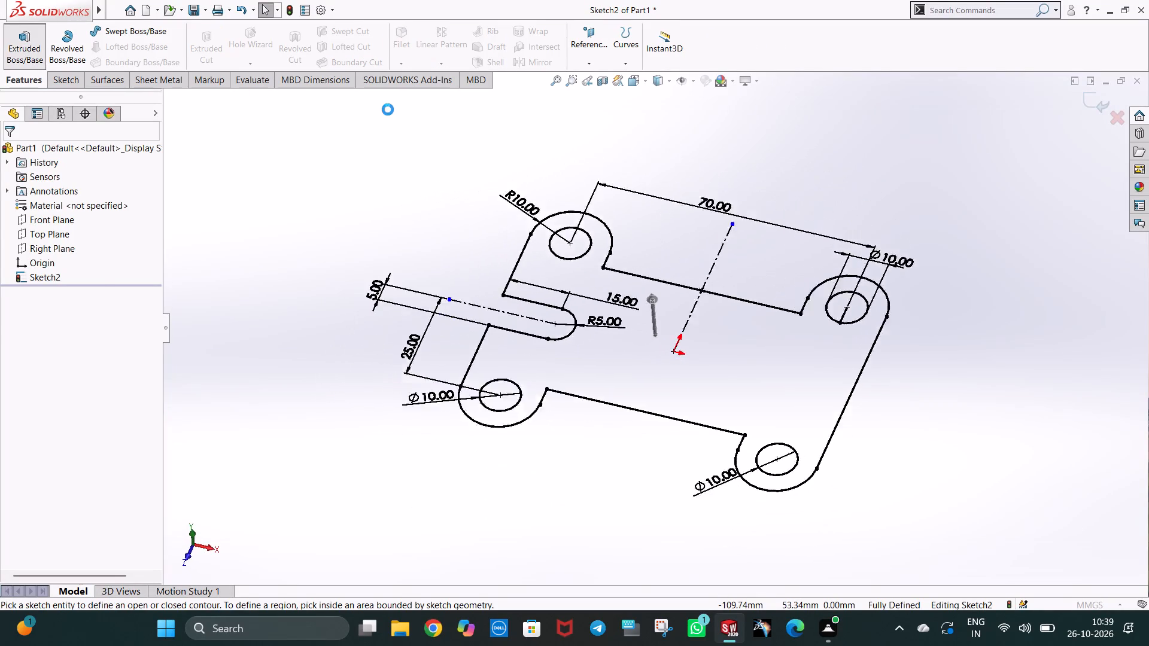
{"action": "left_click", "coordinate": [622, 359]}
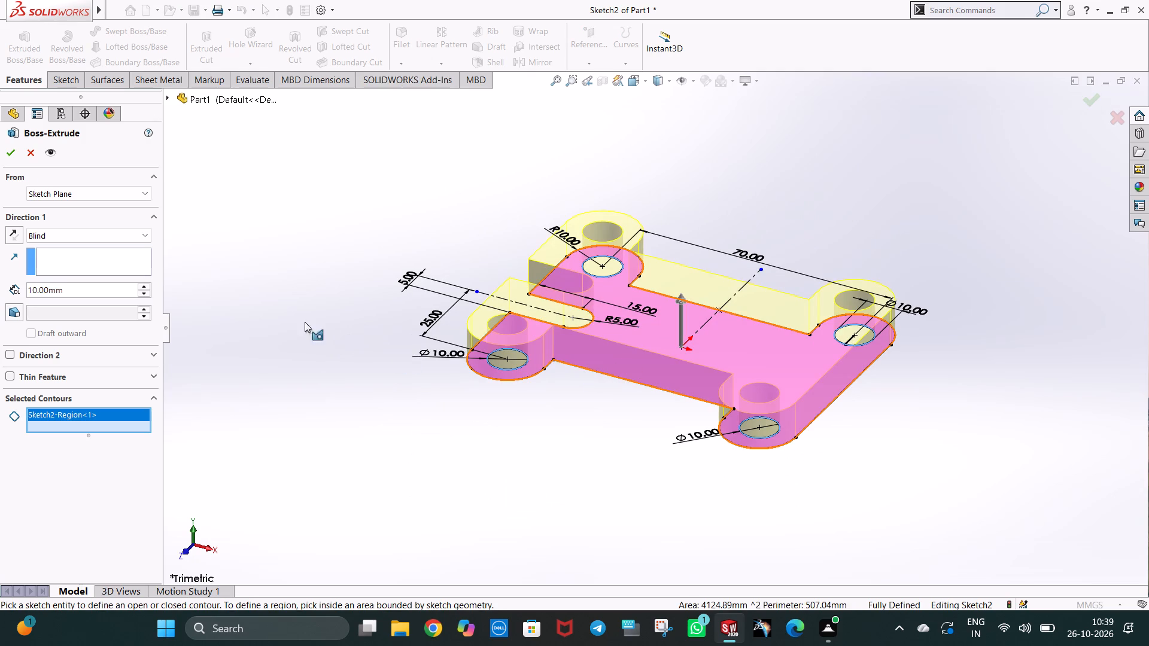
{"action": "left_click", "coordinate": [85, 234]}
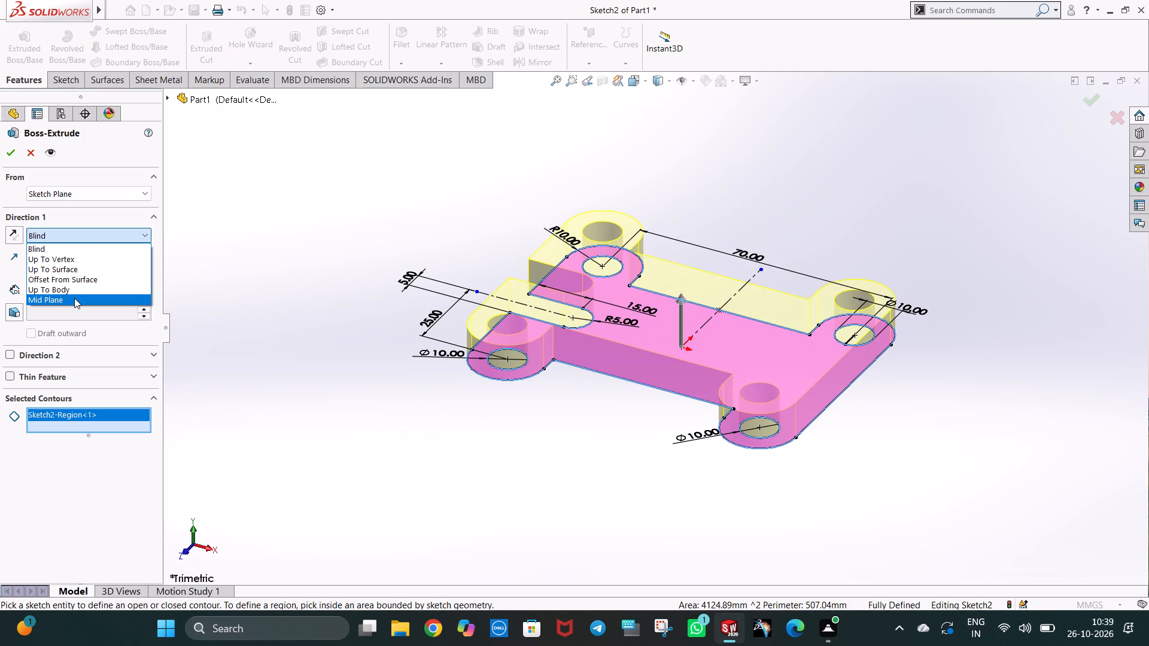
{"action": "left_click", "coordinate": [74, 298]}
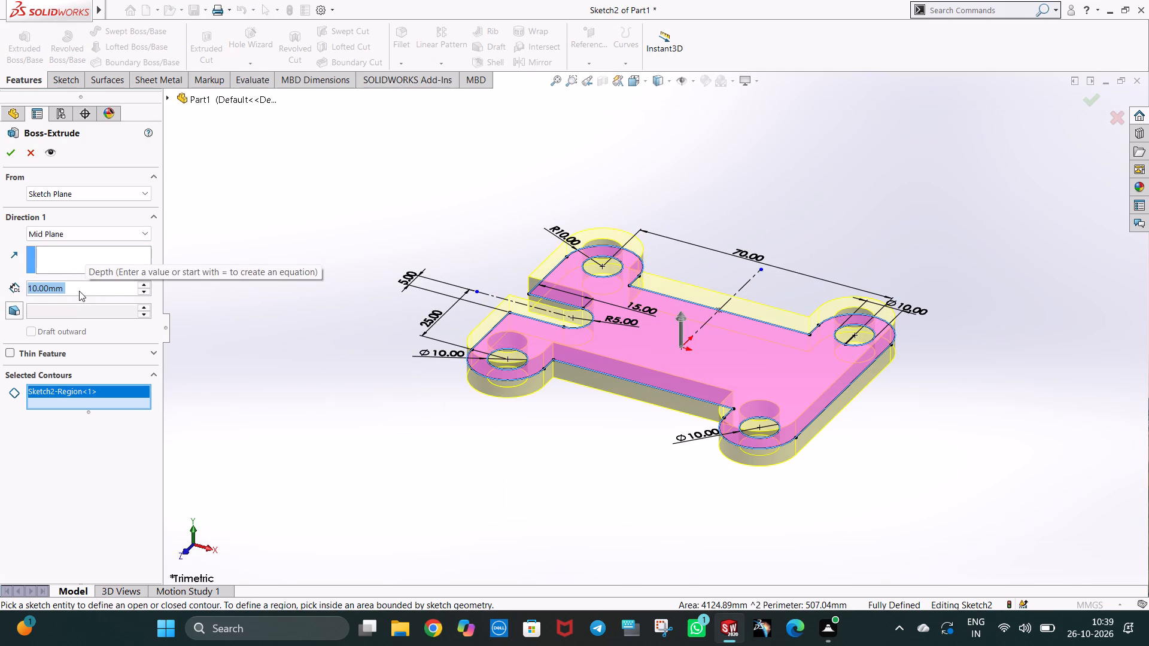
{"action": "type", "text": "30"}
{"action": "key", "text": "Return"}
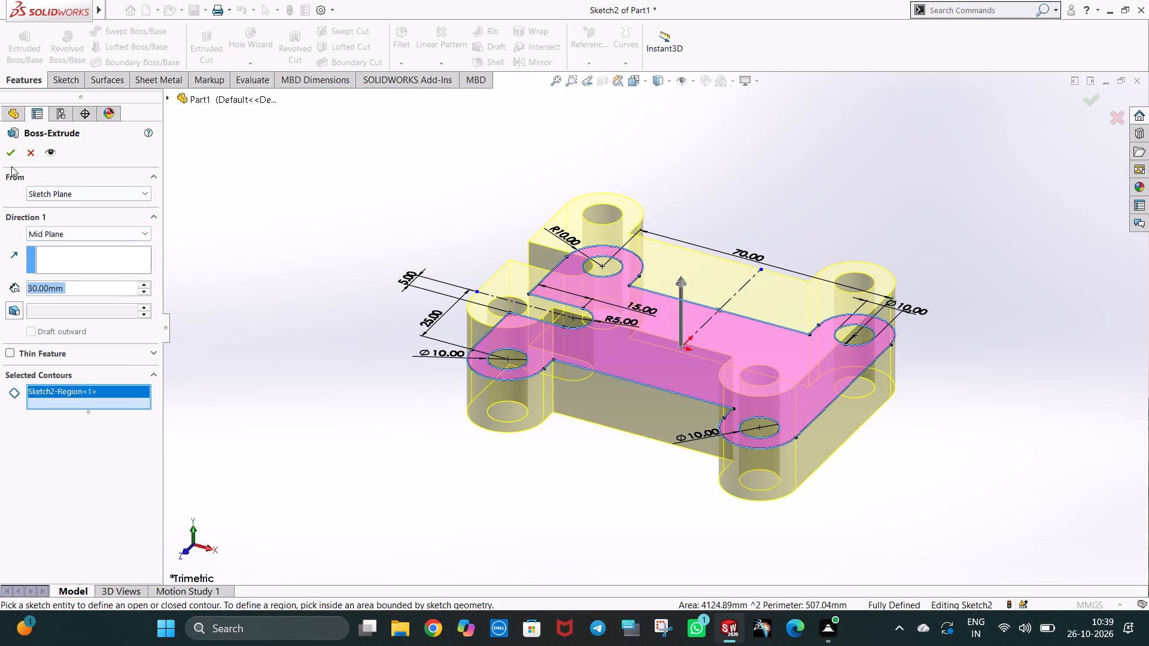
{"action": "left_click", "coordinate": [8, 157]}
Start a new sketch on the top face of the extruded four-lug plate.
{"action": "middle_click_drag", "start_coordinate": [886, 441], "coordinate": [918, 488]}
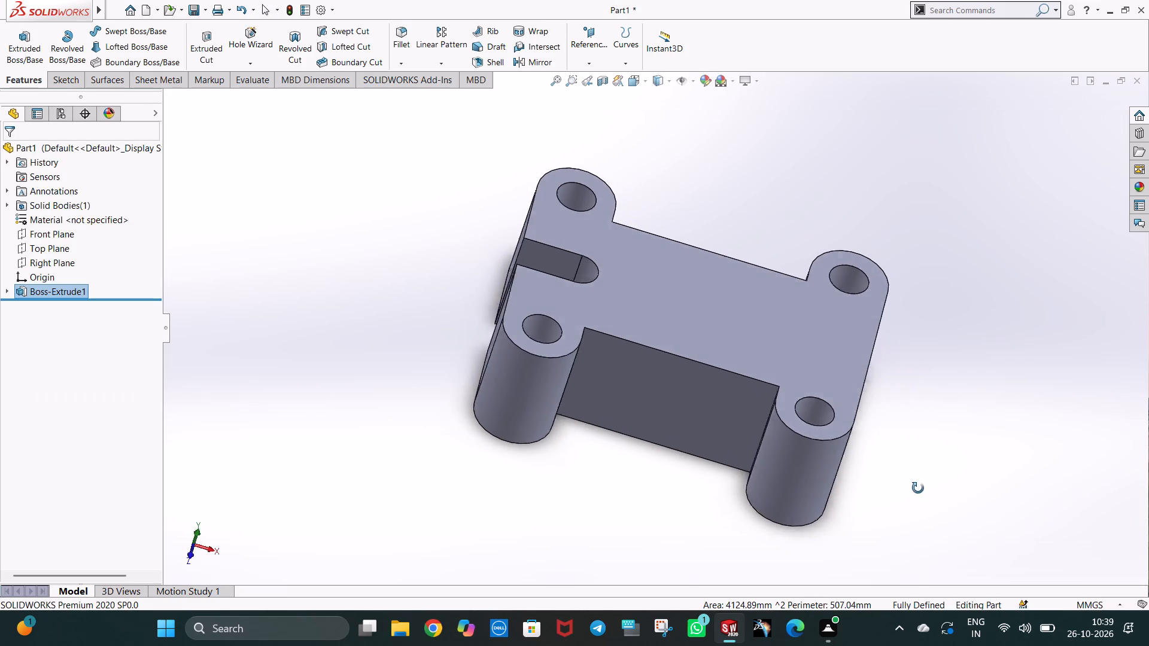
{"action": "middle_click_drag", "start_coordinate": [918, 488], "coordinate": [912, 482]}
{"action": "middle_click_drag", "start_coordinate": [731, 220], "coordinate": [729, 434]}
{"action": "middle_click_drag", "start_coordinate": [752, 413], "coordinate": [752, 412]}
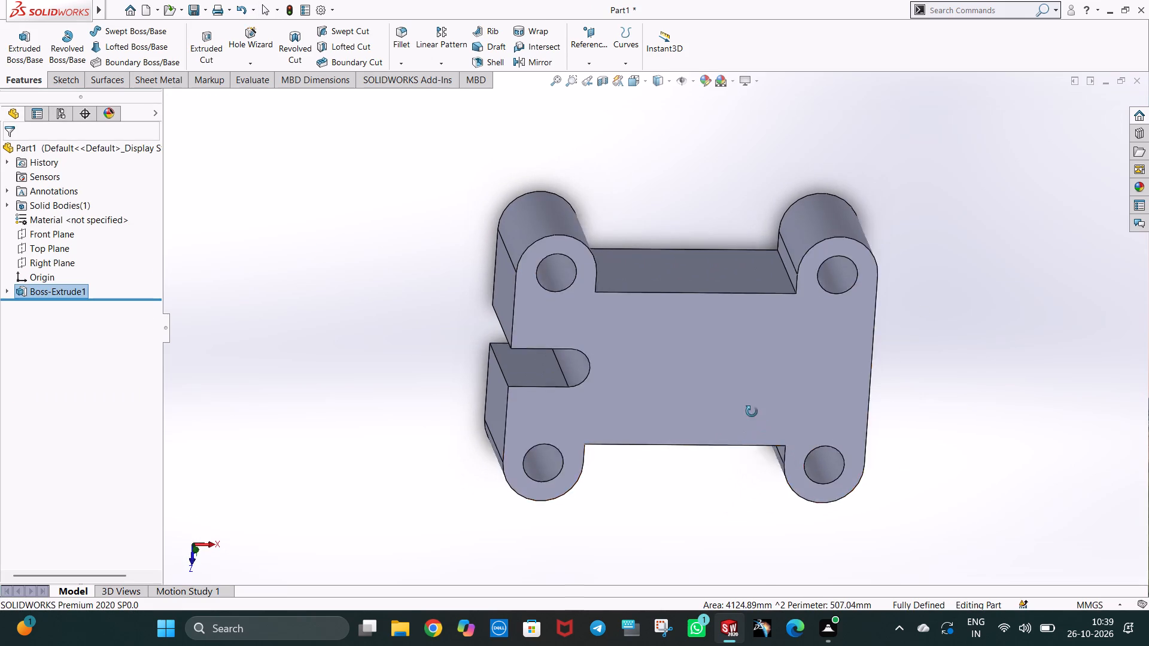
{"action": "middle_click_drag", "start_coordinate": [752, 412], "coordinate": [752, 187]}
{"action": "middle_click_drag", "start_coordinate": [728, 409], "coordinate": [715, 368]}
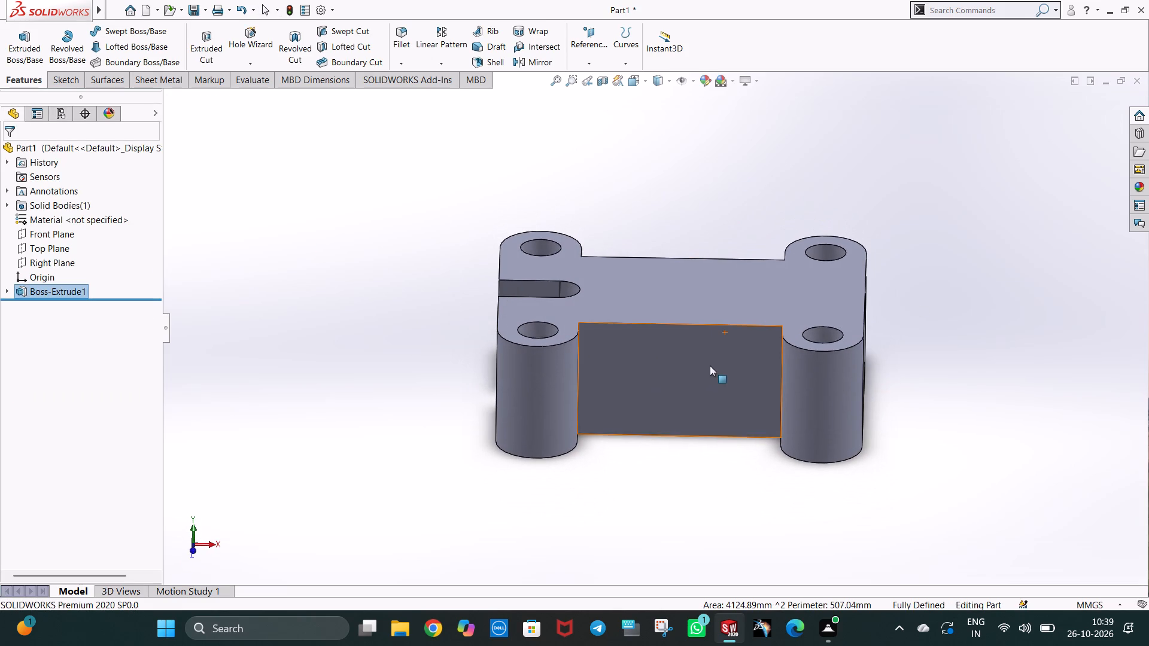
{"action": "right_click", "coordinate": [695, 284]}
{"action": "left_click", "coordinate": [720, 267]}
{"action": "key", "text": "ctrl+8"}
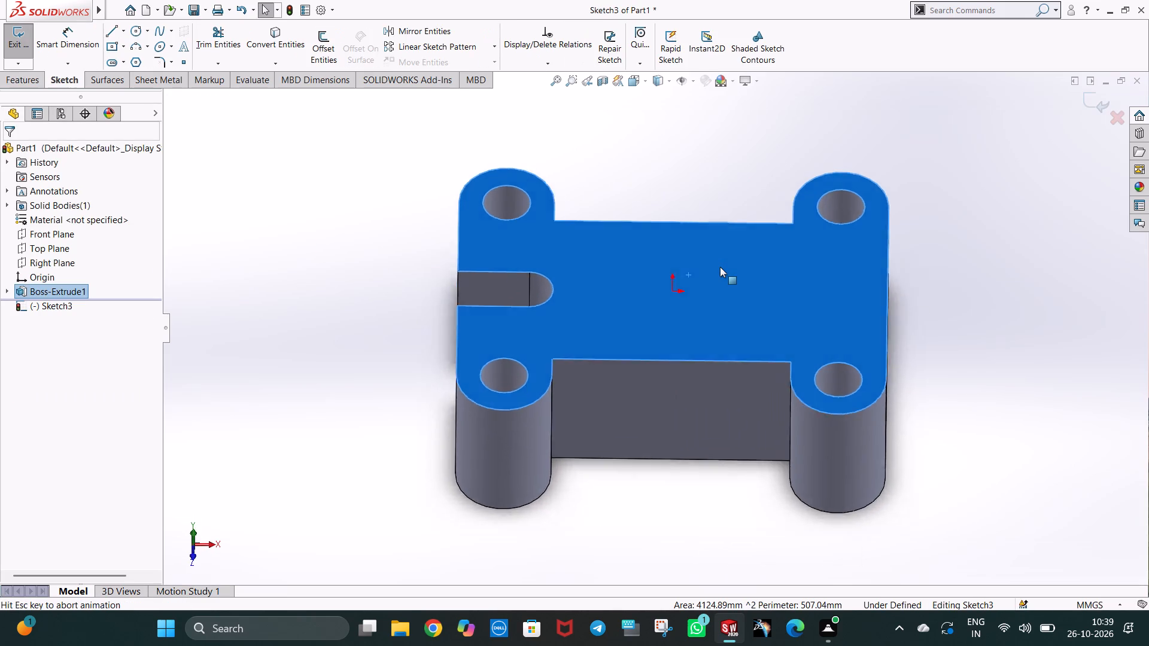
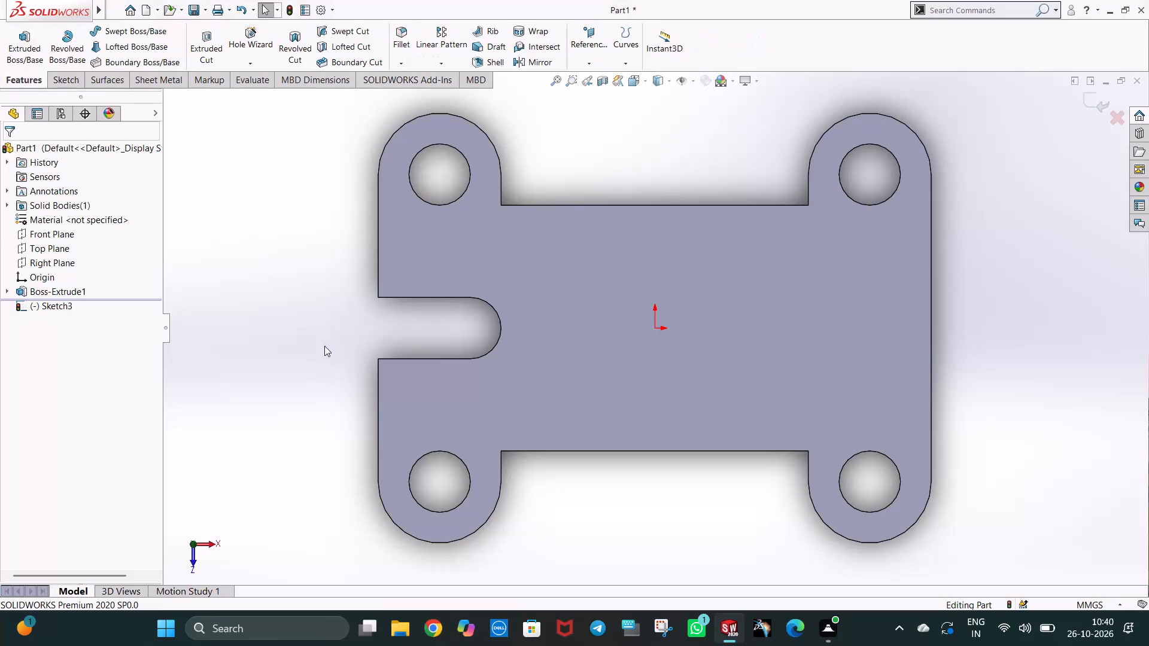
Save the part to the Desktop as Pivot mounting bracket.
{"action": "key", "text": "p"}
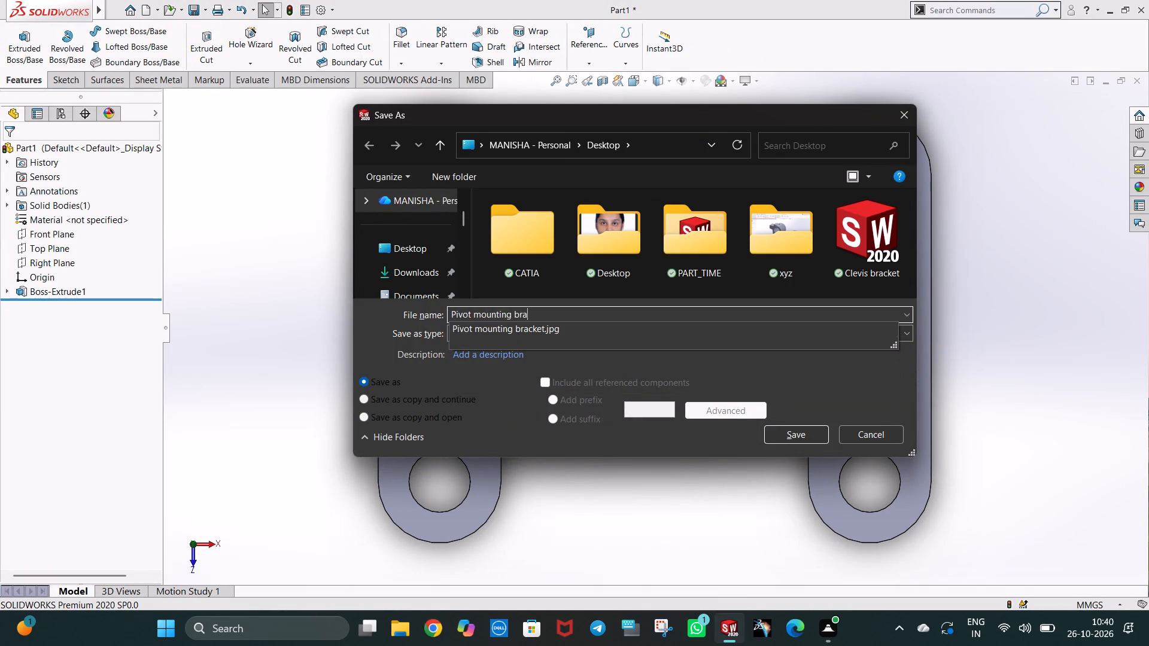
{"action": "left_click", "coordinate": [364, 253]}
{"action": "left_click", "coordinate": [793, 426]}
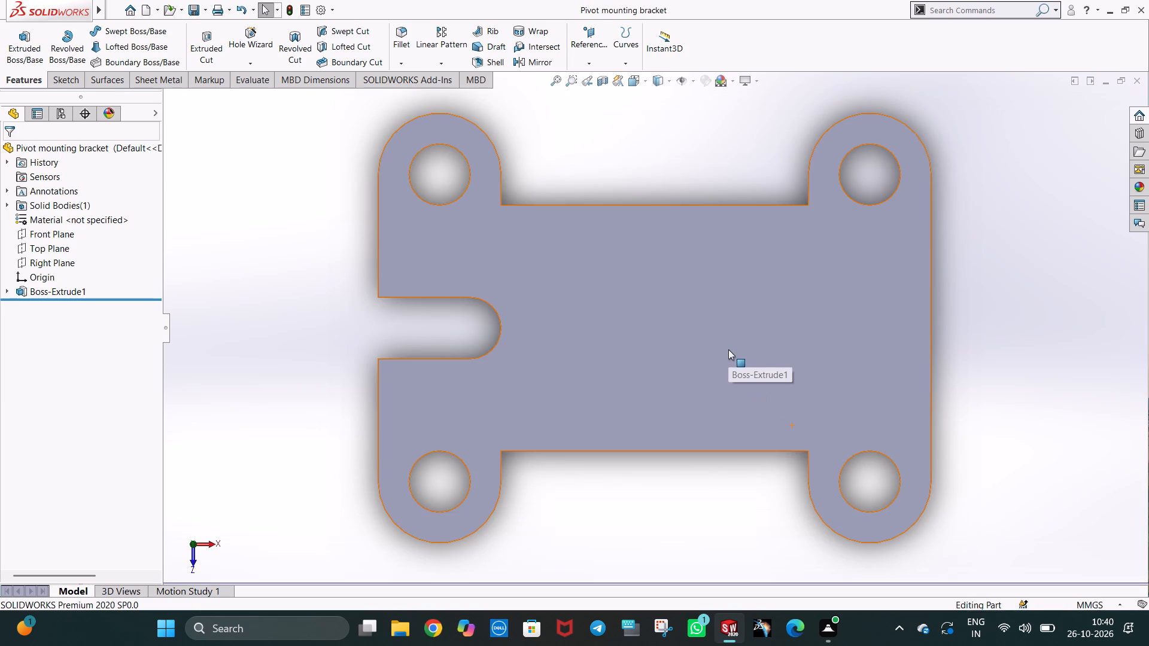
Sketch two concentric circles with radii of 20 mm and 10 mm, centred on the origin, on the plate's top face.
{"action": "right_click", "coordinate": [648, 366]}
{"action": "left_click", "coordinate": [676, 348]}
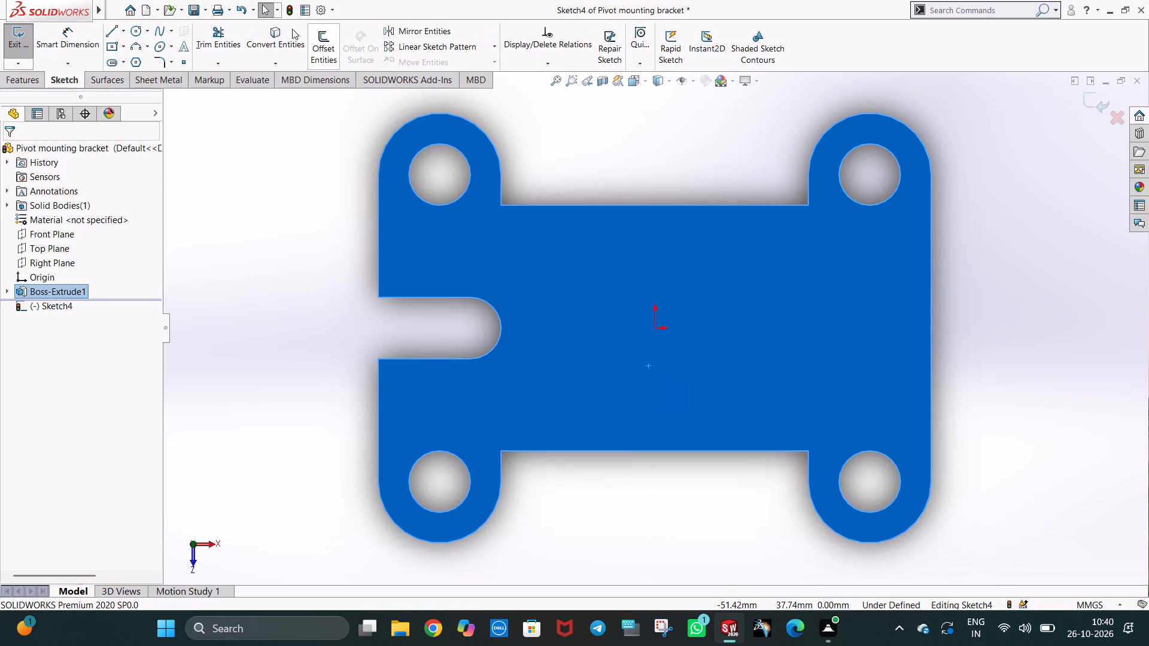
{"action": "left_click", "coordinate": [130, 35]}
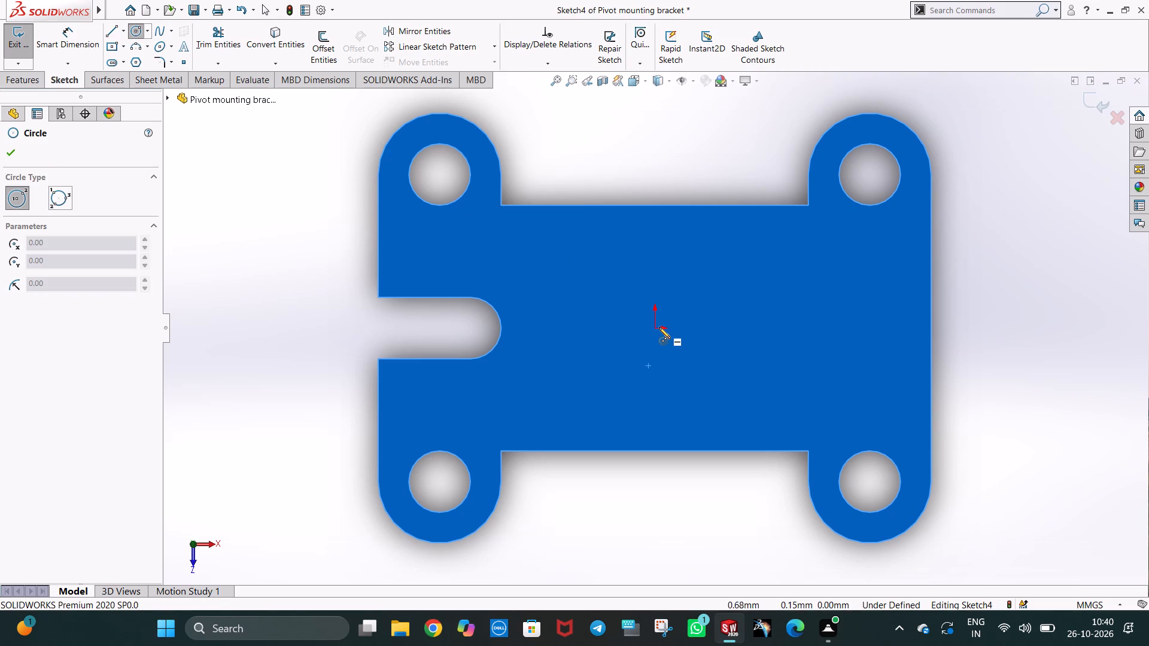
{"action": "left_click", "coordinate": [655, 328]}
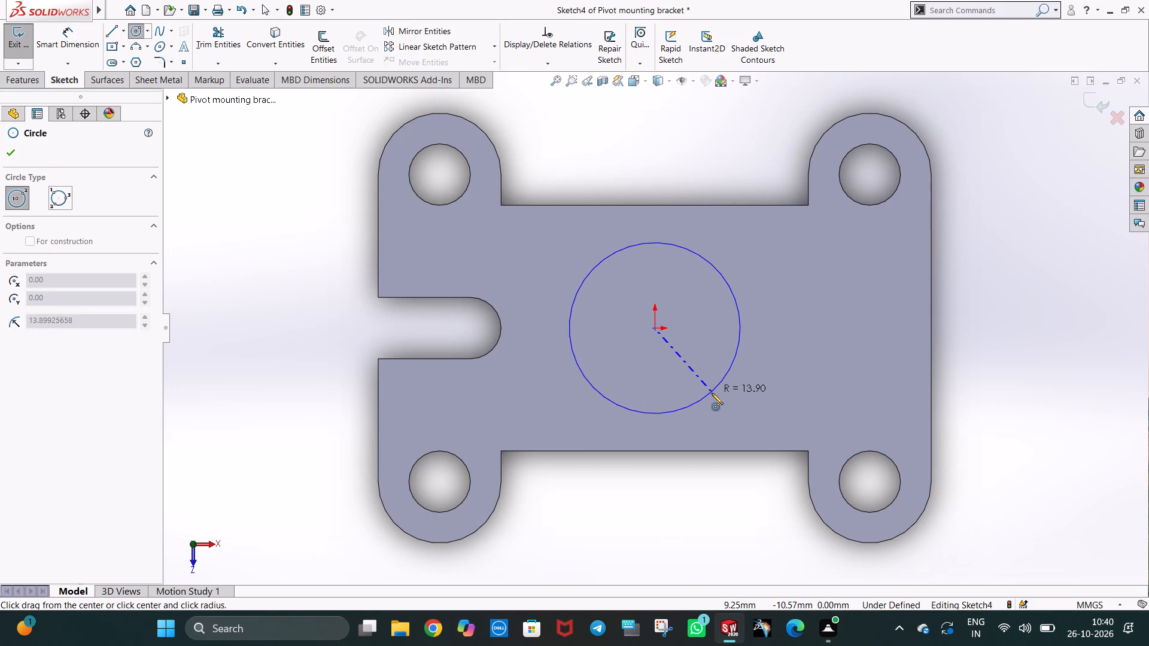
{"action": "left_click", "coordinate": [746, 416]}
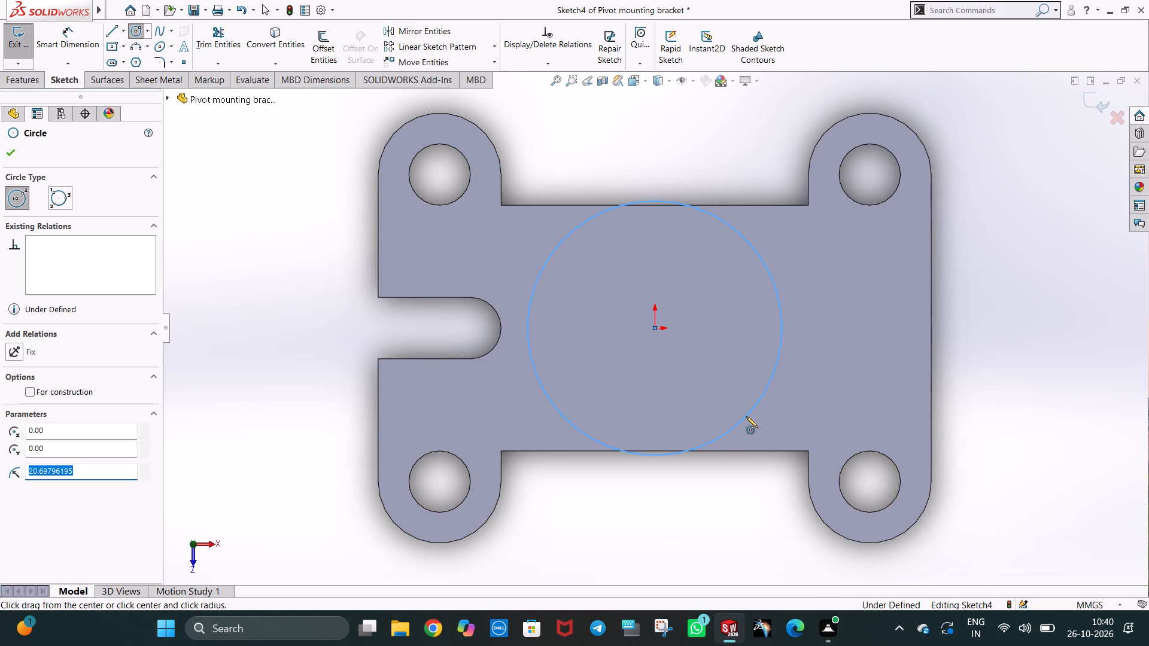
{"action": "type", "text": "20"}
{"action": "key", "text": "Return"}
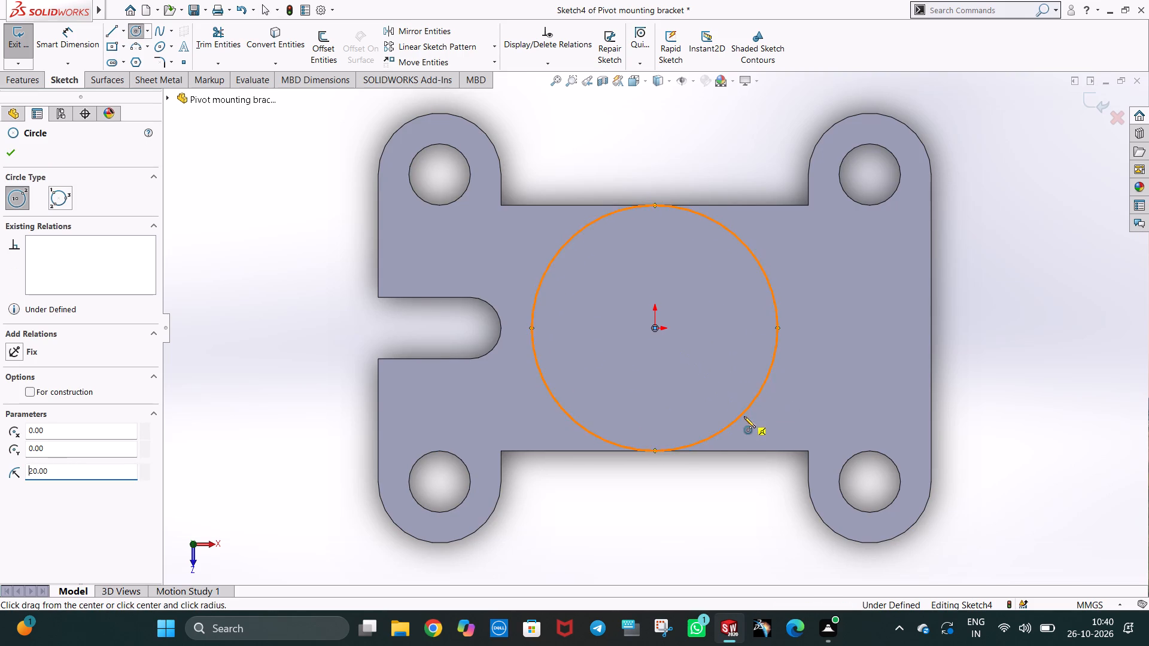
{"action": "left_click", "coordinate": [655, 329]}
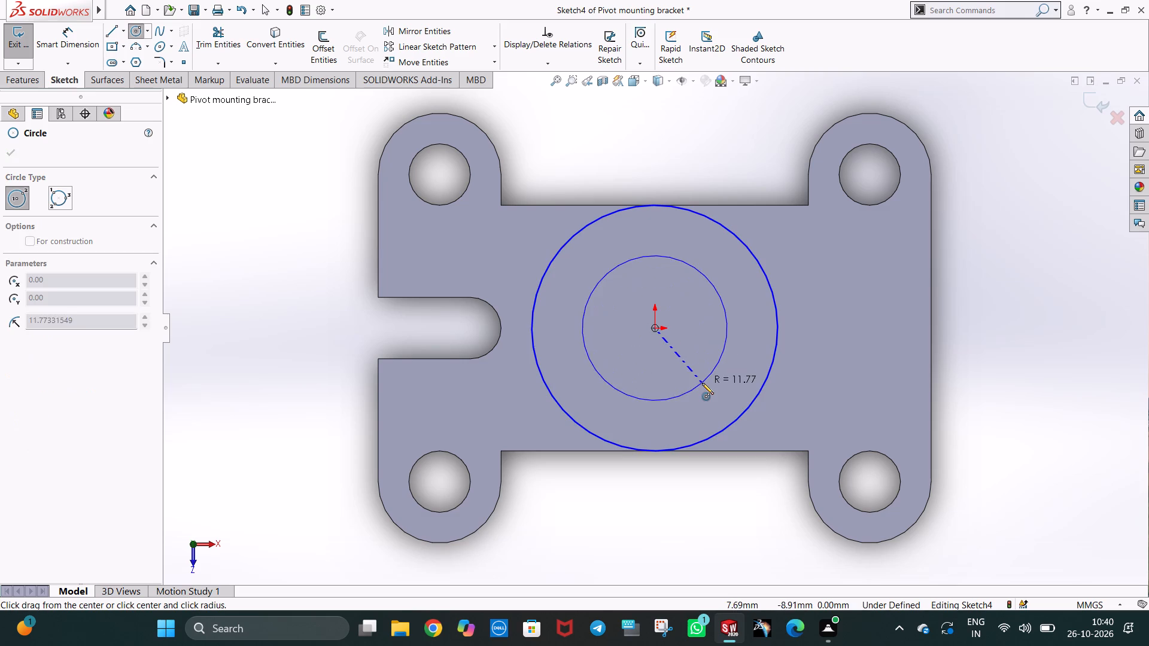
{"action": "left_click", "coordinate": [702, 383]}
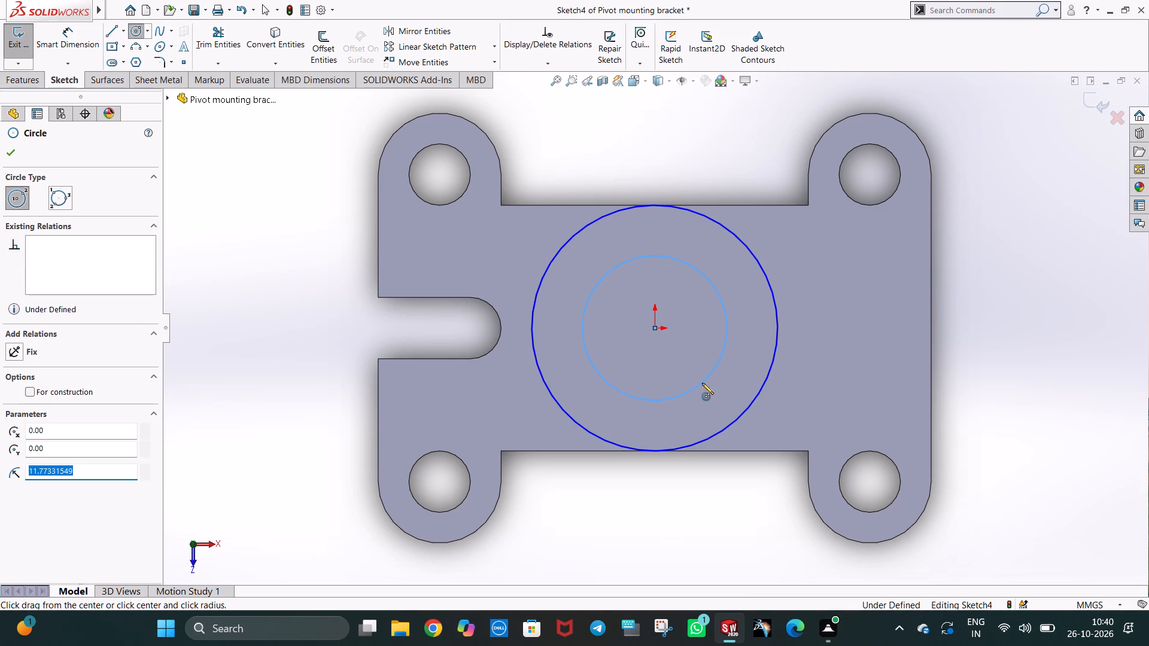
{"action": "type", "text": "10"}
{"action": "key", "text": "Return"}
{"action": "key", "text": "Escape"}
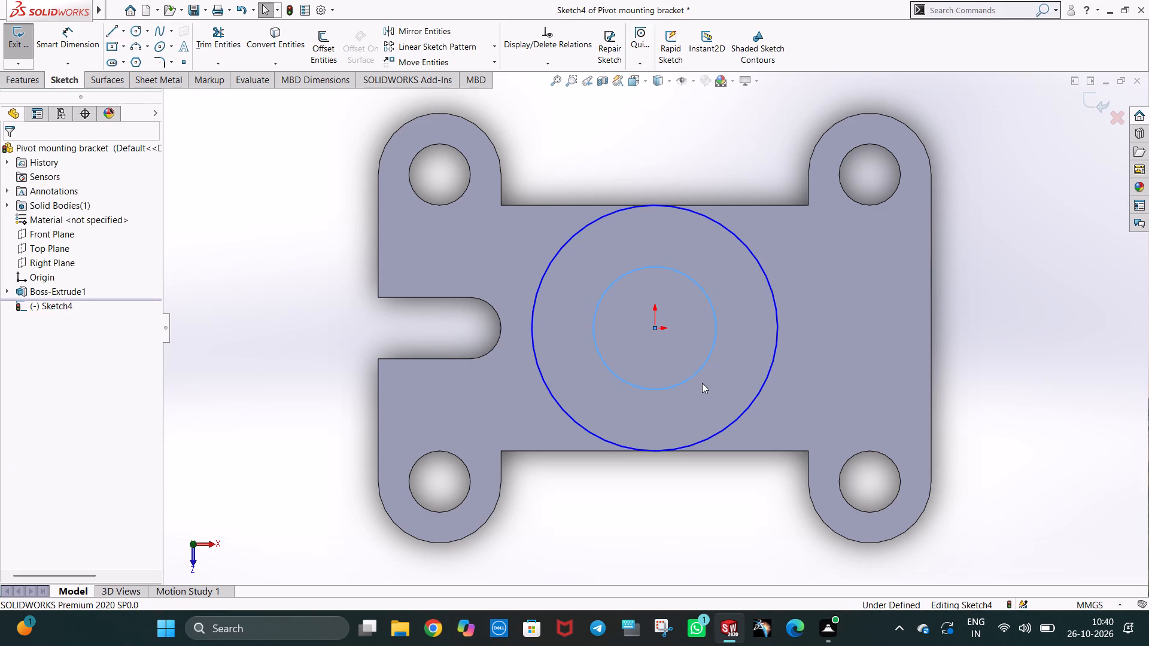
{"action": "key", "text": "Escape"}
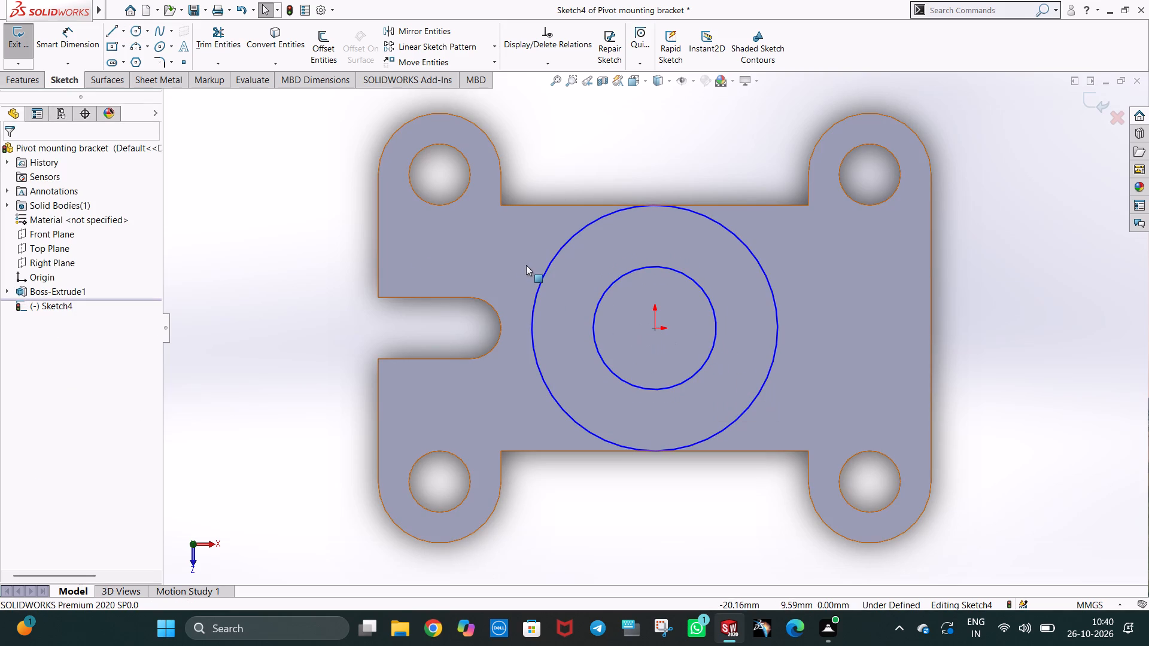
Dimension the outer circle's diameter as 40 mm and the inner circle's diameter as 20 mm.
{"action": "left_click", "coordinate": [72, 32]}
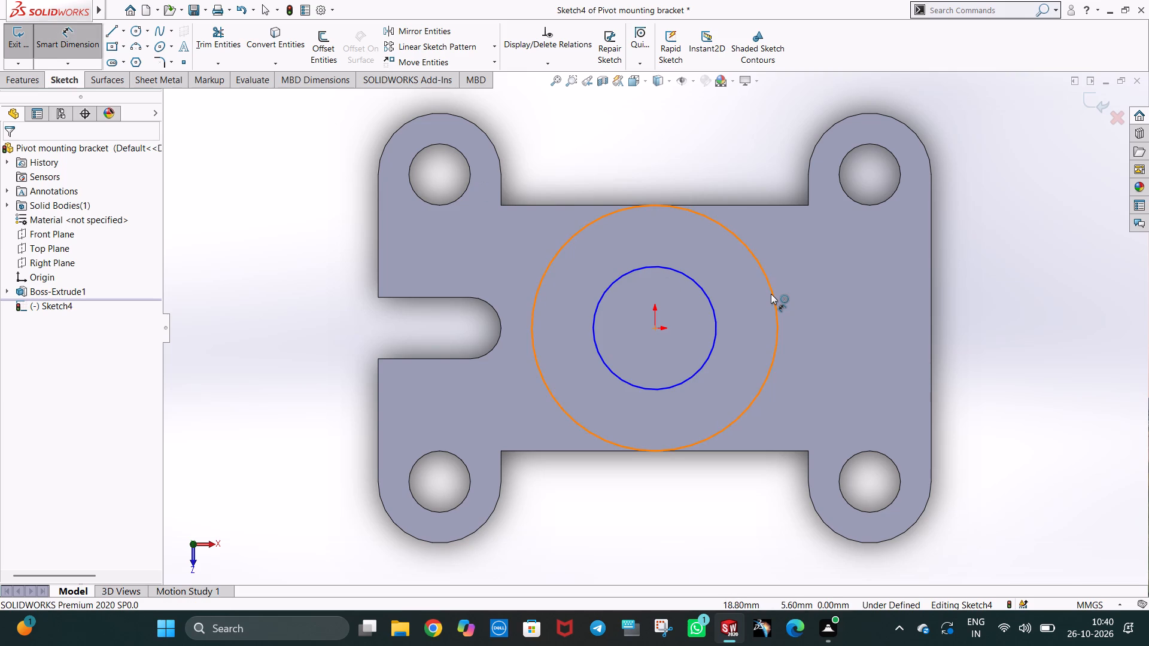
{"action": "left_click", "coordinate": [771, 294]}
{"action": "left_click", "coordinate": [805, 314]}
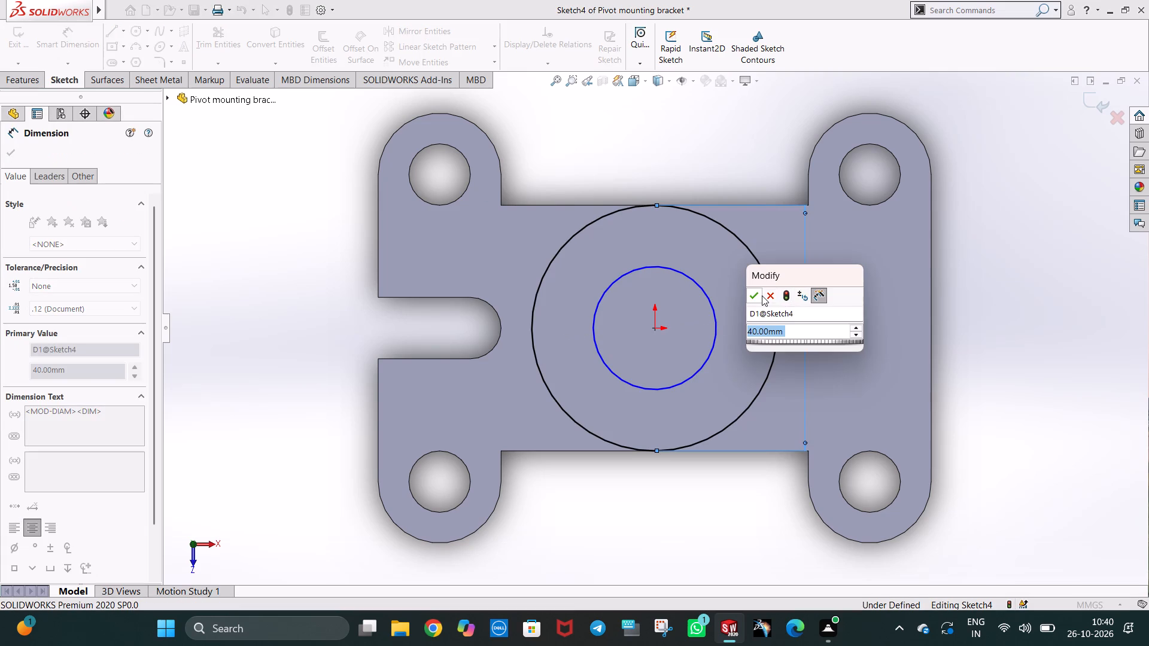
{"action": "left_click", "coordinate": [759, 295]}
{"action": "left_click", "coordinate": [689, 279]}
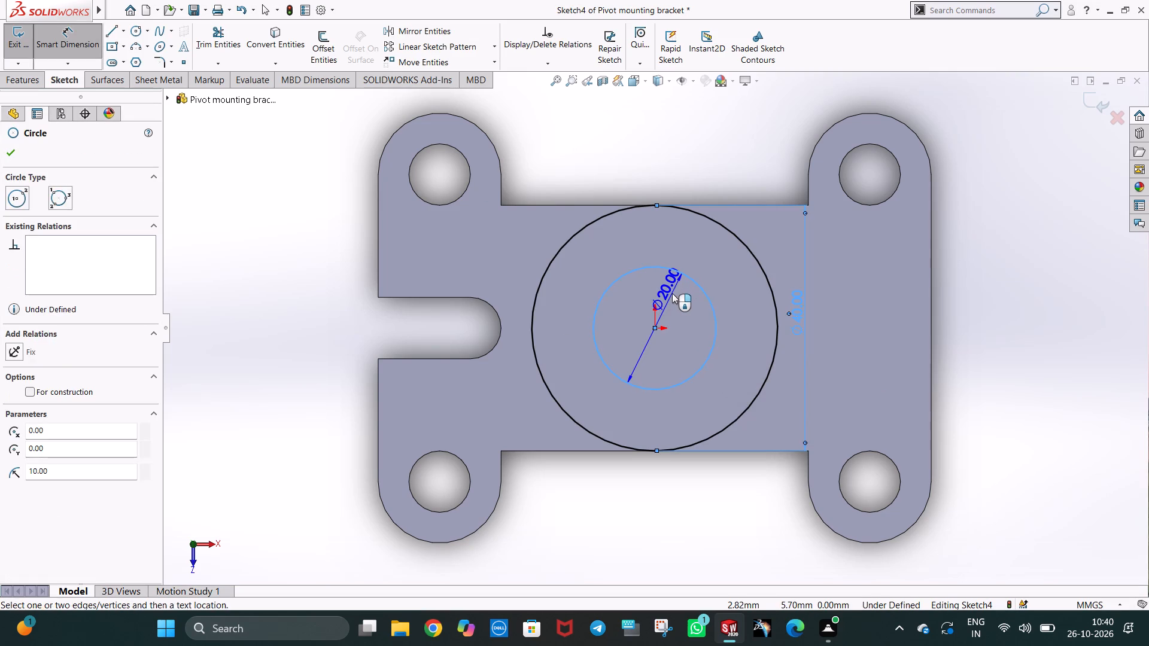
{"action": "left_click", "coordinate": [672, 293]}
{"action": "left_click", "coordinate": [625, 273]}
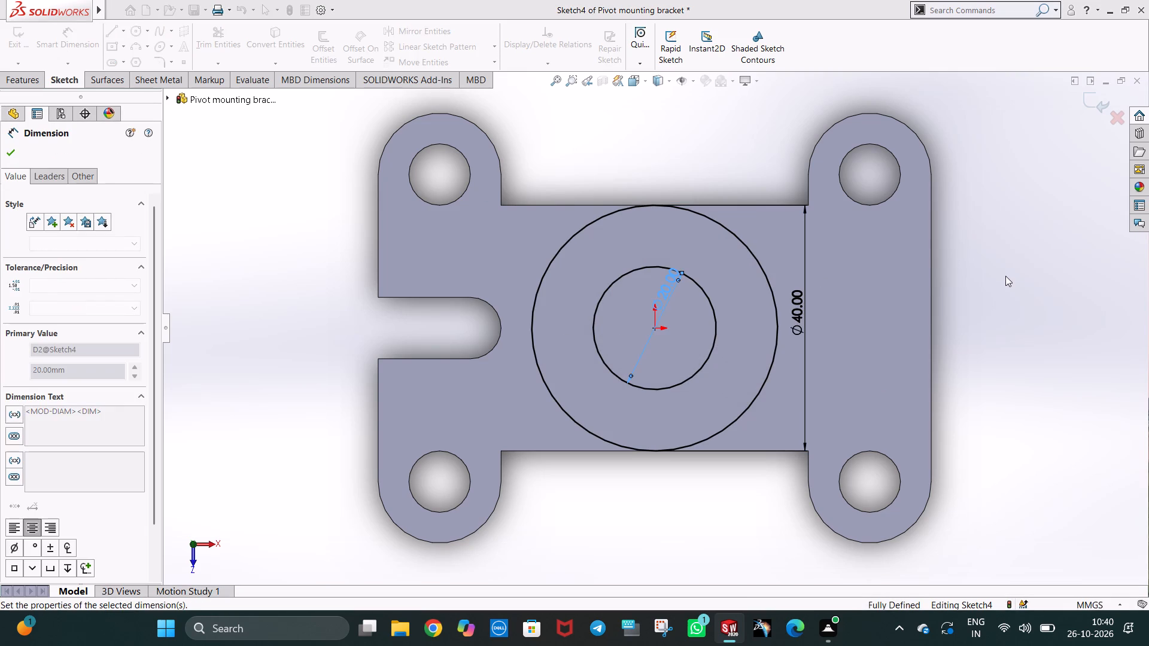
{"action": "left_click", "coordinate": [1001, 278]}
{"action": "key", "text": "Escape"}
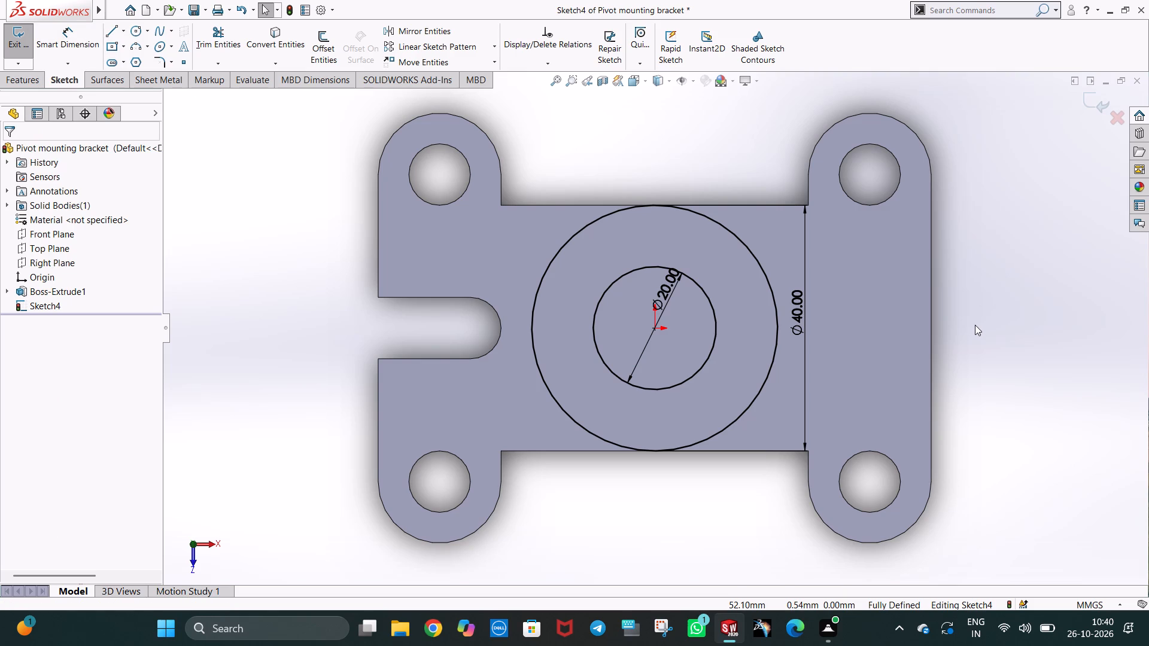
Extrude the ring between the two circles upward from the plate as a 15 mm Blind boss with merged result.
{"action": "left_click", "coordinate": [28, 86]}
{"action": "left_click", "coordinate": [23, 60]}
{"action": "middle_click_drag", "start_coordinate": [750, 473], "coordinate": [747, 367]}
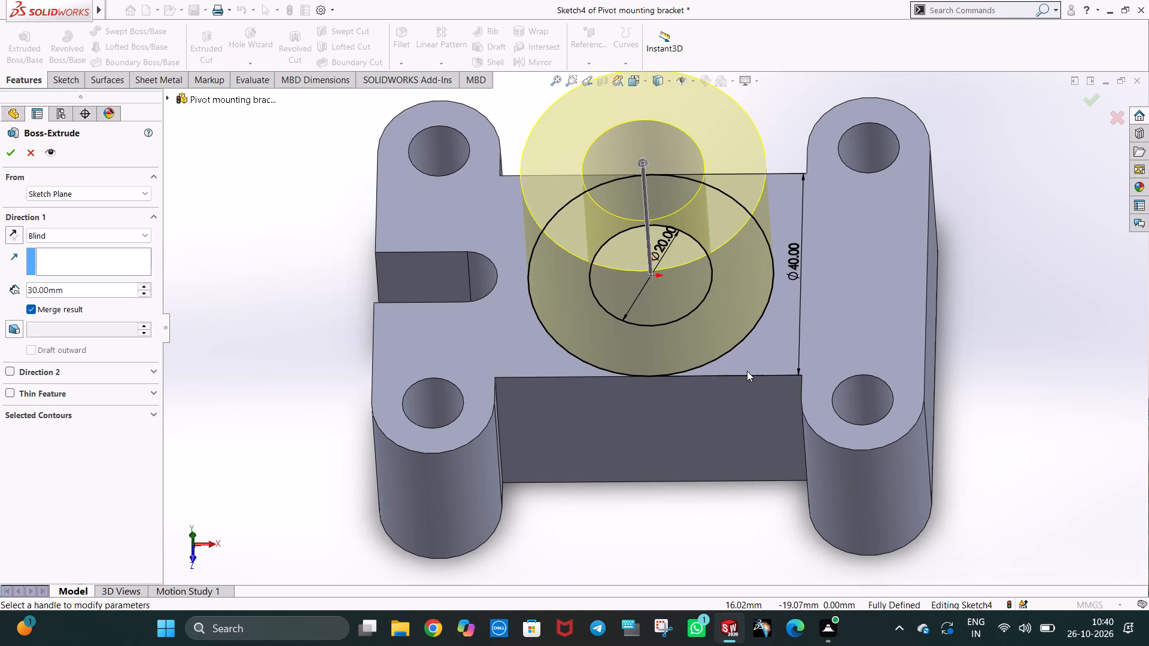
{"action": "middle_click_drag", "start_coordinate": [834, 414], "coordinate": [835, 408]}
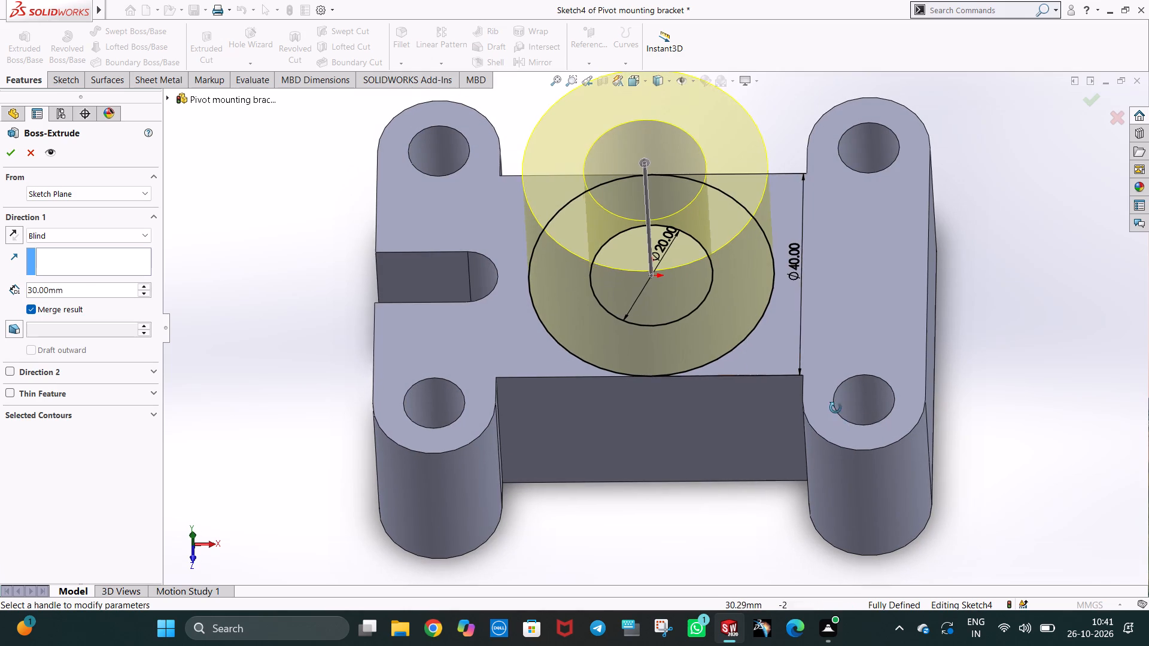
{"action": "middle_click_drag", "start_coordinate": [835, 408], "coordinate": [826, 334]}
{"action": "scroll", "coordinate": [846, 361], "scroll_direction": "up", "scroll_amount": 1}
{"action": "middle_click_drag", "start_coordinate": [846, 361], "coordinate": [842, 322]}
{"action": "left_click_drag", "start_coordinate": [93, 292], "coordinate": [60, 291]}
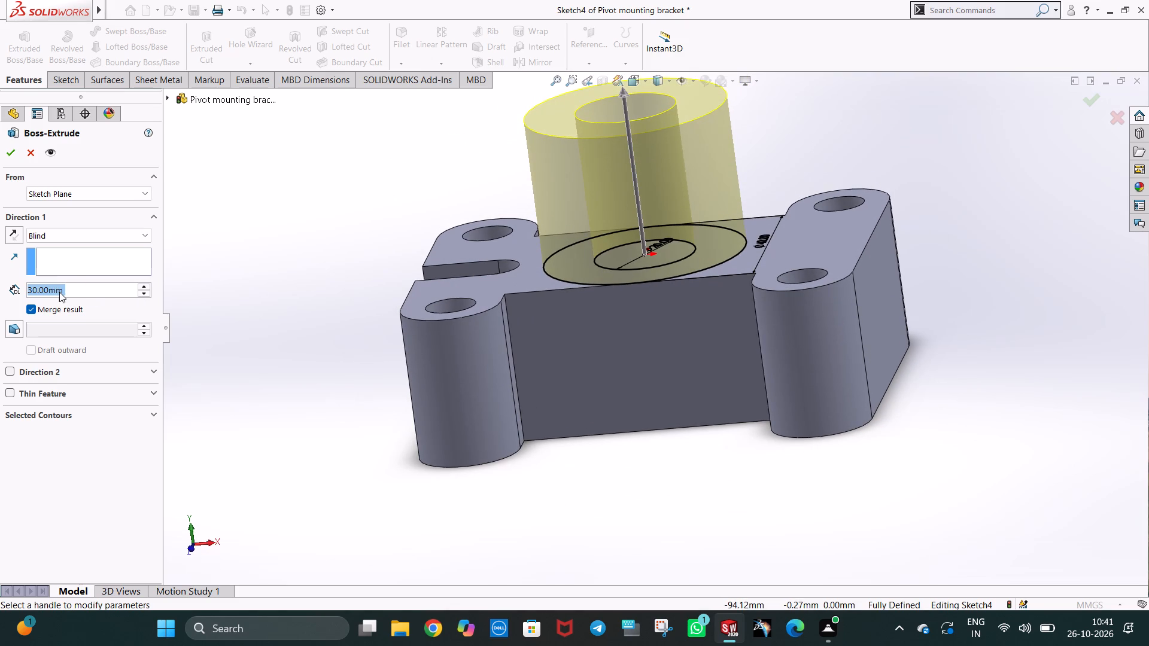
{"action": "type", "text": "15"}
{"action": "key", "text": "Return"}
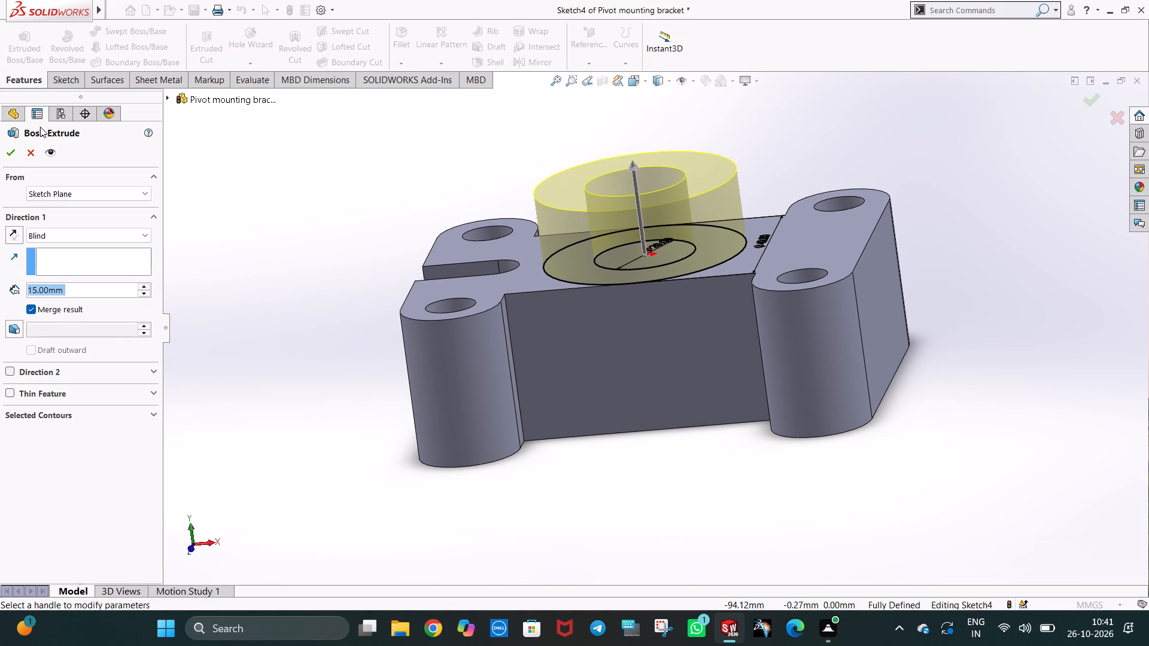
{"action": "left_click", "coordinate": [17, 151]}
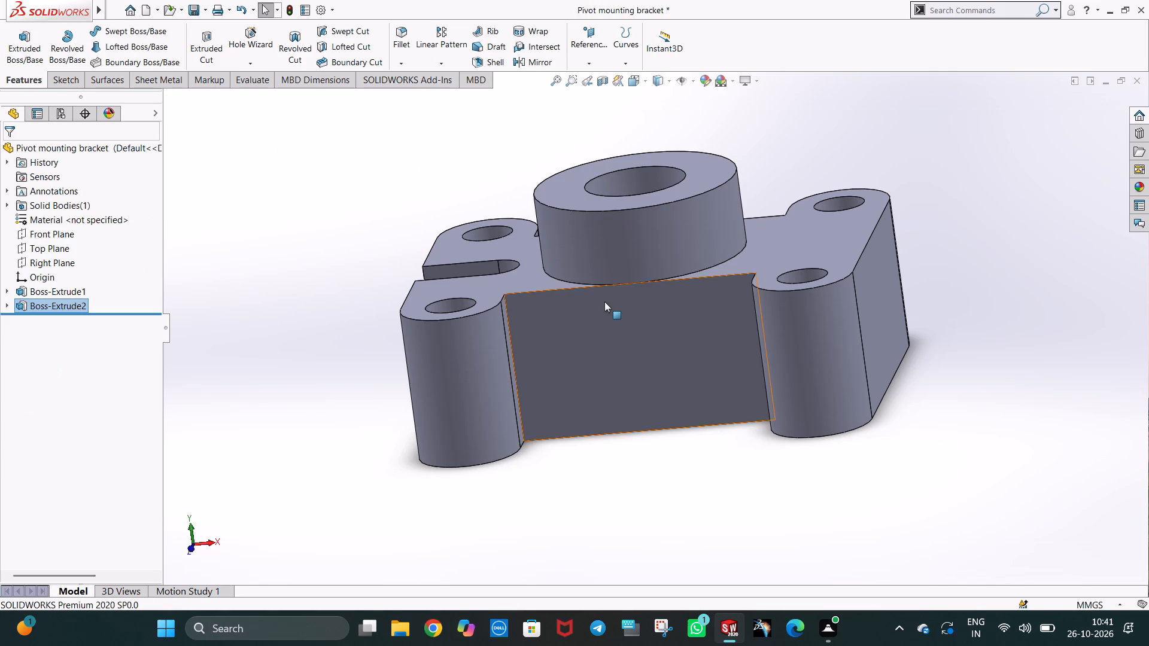
Examine the bracket with its central ring boss from isometric, side and raised angles.
{"action": "middle_click_drag", "start_coordinate": [604, 301], "coordinate": [634, 451]}
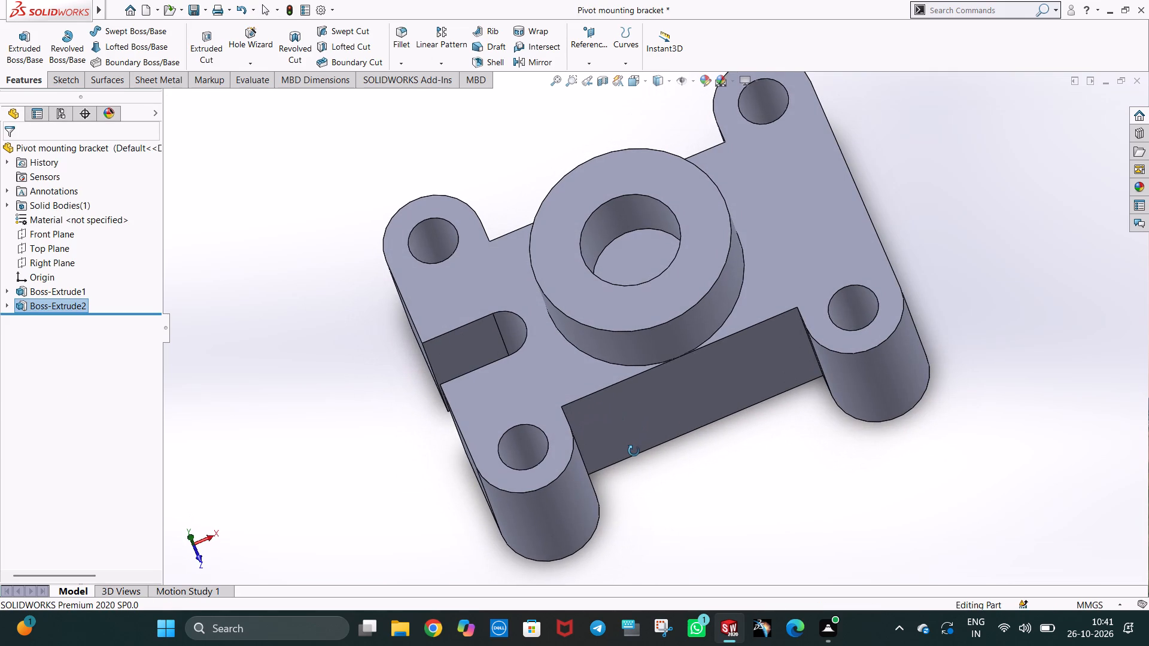
{"action": "middle_click_drag", "start_coordinate": [634, 451], "coordinate": [621, 310]}
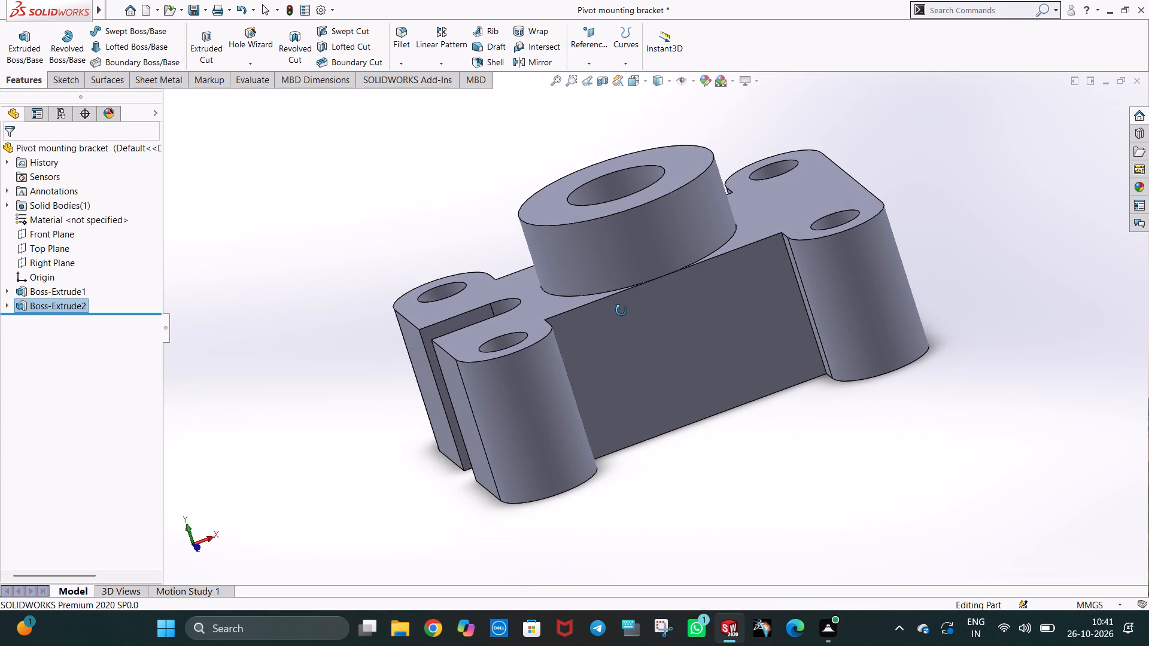
{"action": "middle_click_drag", "start_coordinate": [621, 310], "coordinate": [626, 314]}
{"action": "key", "text": "ctrl+u"}
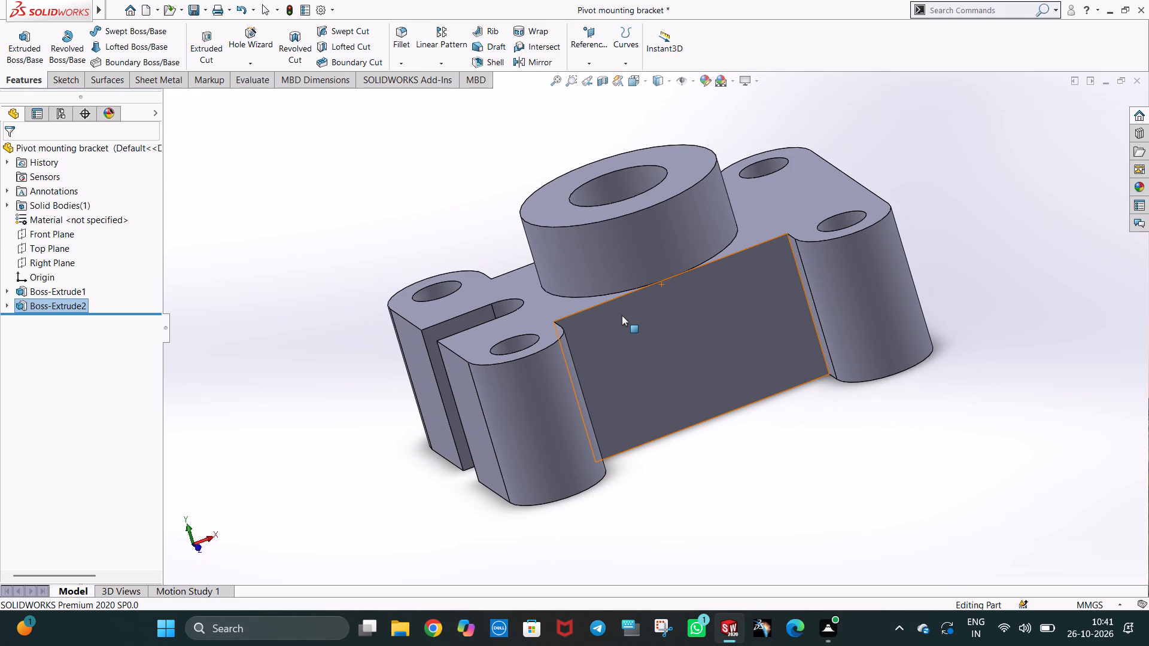
{"action": "key", "text": "ctrl+7"}
{"action": "key", "text": "Escape"}
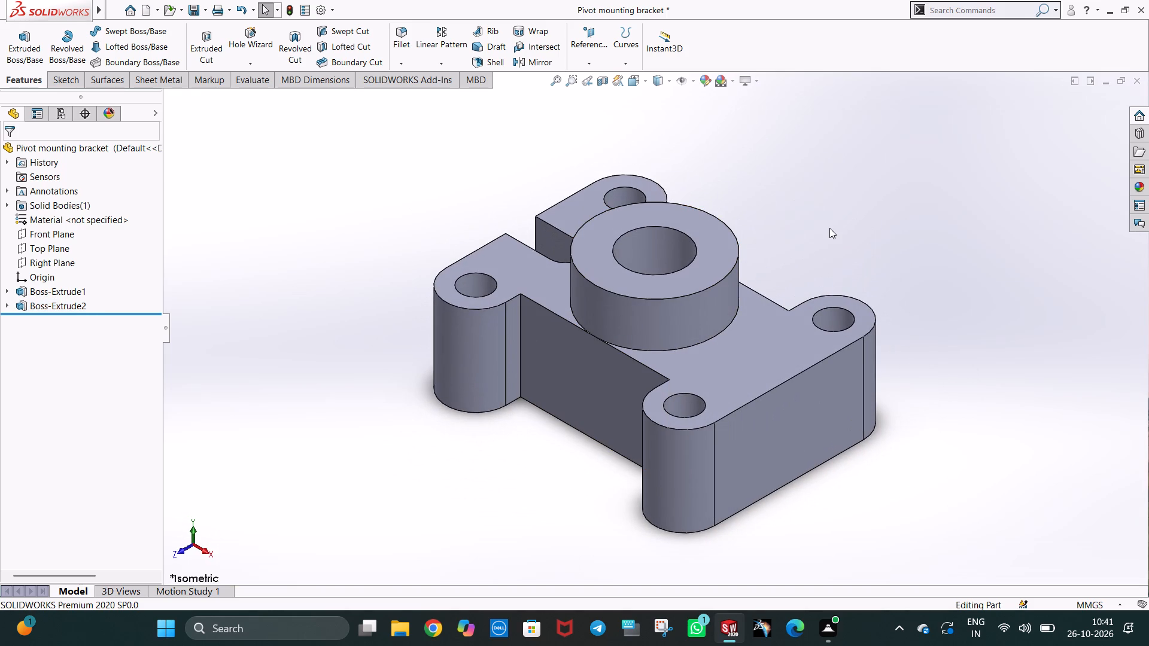
{"action": "left_click", "coordinate": [829, 228]}
{"action": "middle_click_drag", "start_coordinate": [877, 344], "coordinate": [917, 245]}
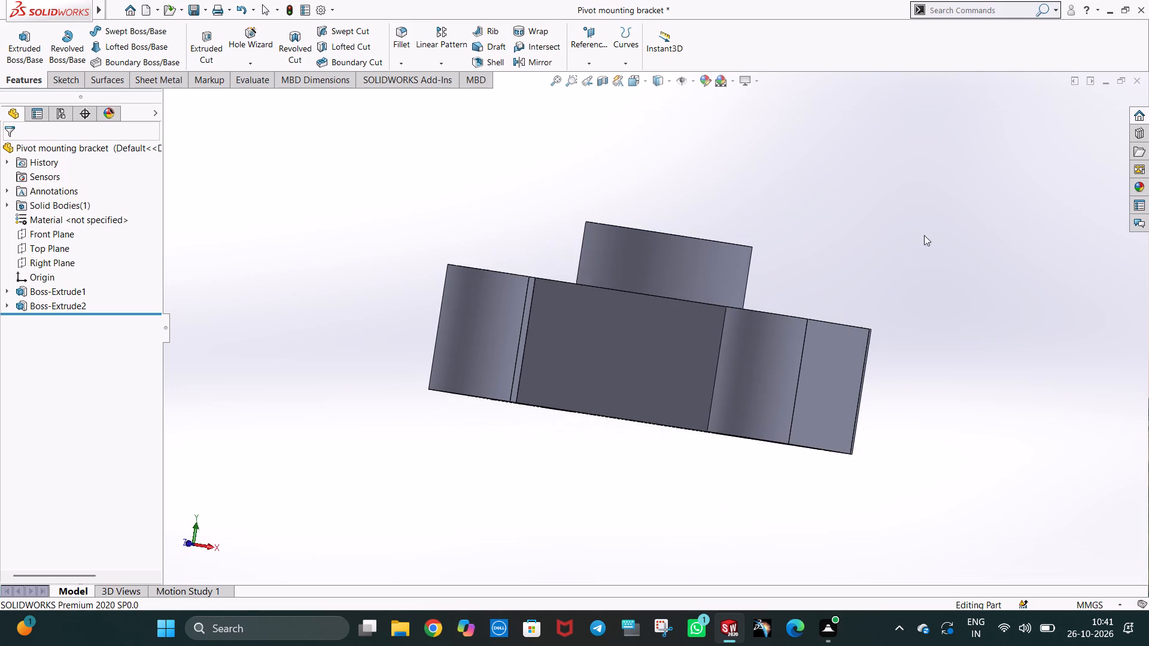
{"action": "middle_click_drag", "start_coordinate": [462, 297], "coordinate": [519, 458]}
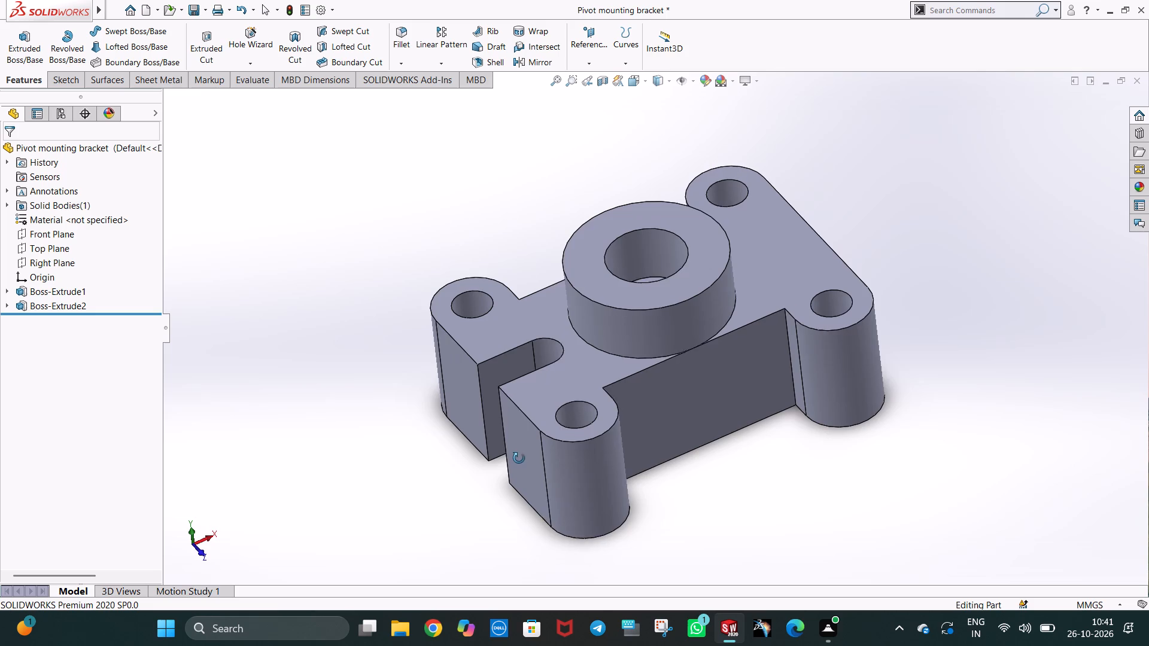
{"action": "middle_click_drag", "start_coordinate": [519, 458], "coordinate": [522, 438]}
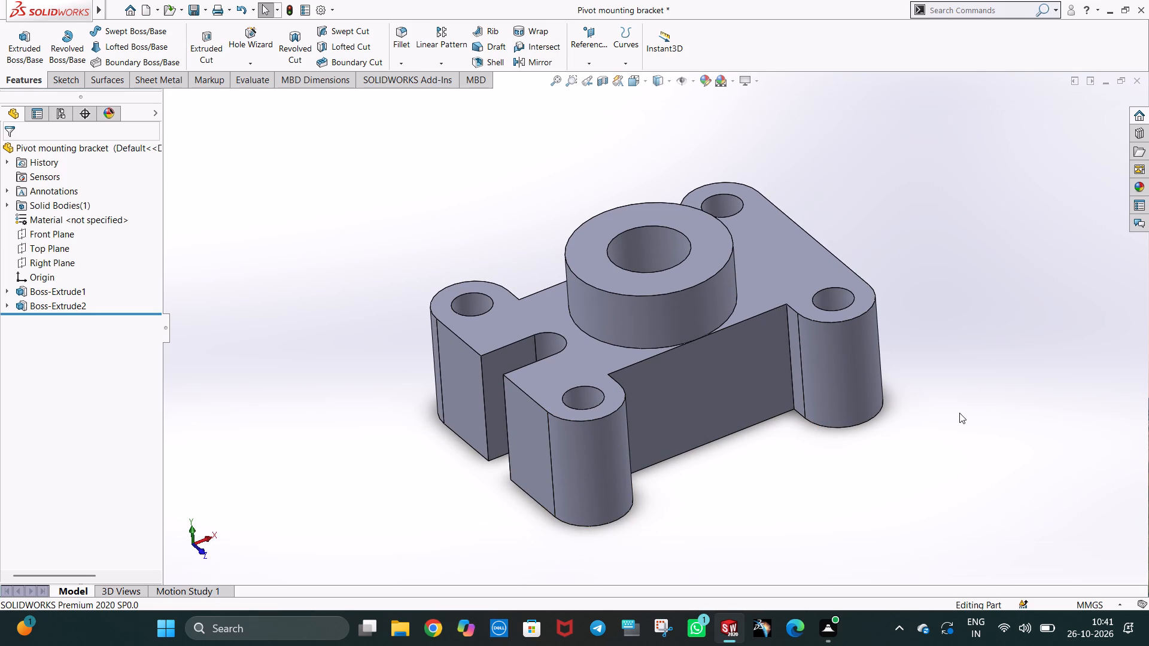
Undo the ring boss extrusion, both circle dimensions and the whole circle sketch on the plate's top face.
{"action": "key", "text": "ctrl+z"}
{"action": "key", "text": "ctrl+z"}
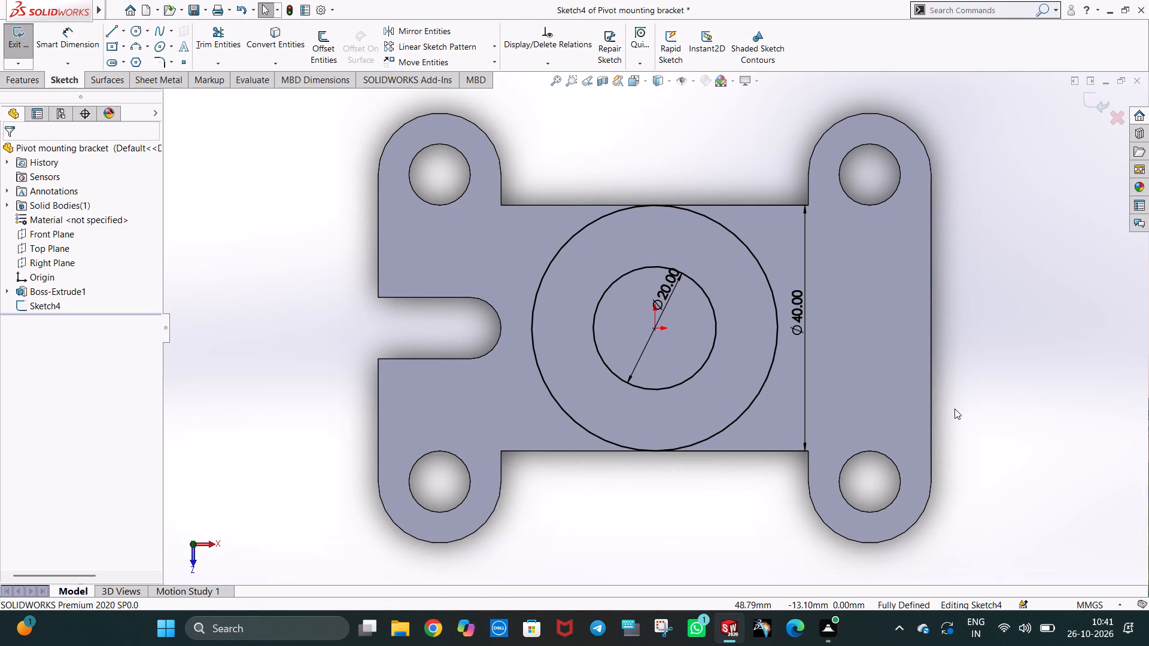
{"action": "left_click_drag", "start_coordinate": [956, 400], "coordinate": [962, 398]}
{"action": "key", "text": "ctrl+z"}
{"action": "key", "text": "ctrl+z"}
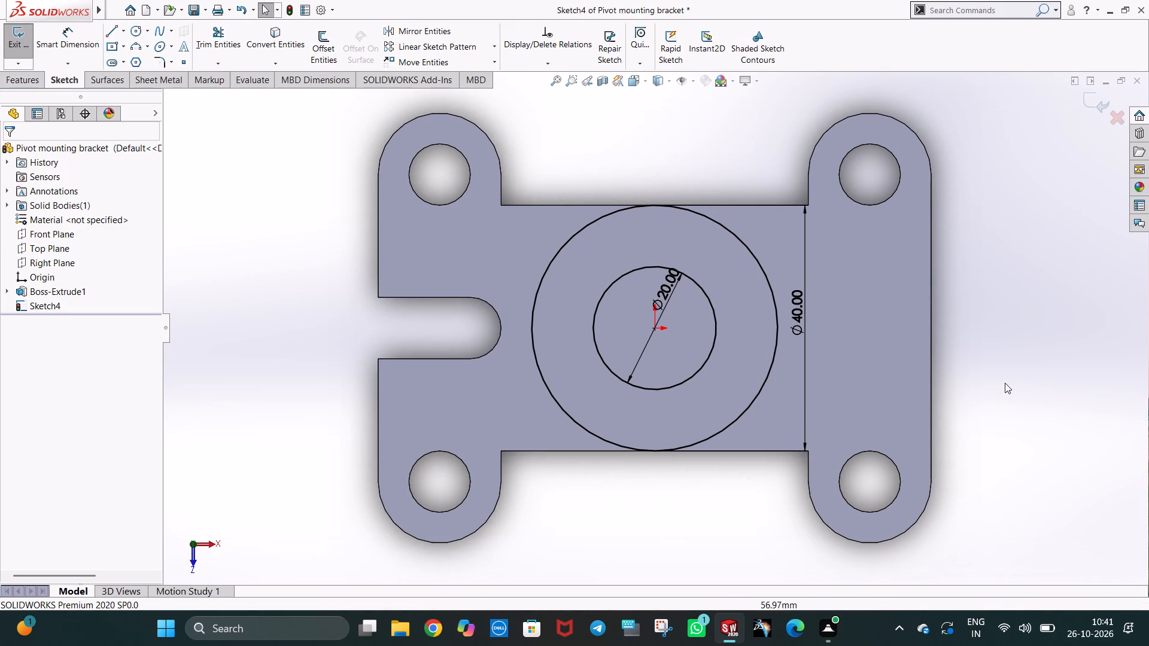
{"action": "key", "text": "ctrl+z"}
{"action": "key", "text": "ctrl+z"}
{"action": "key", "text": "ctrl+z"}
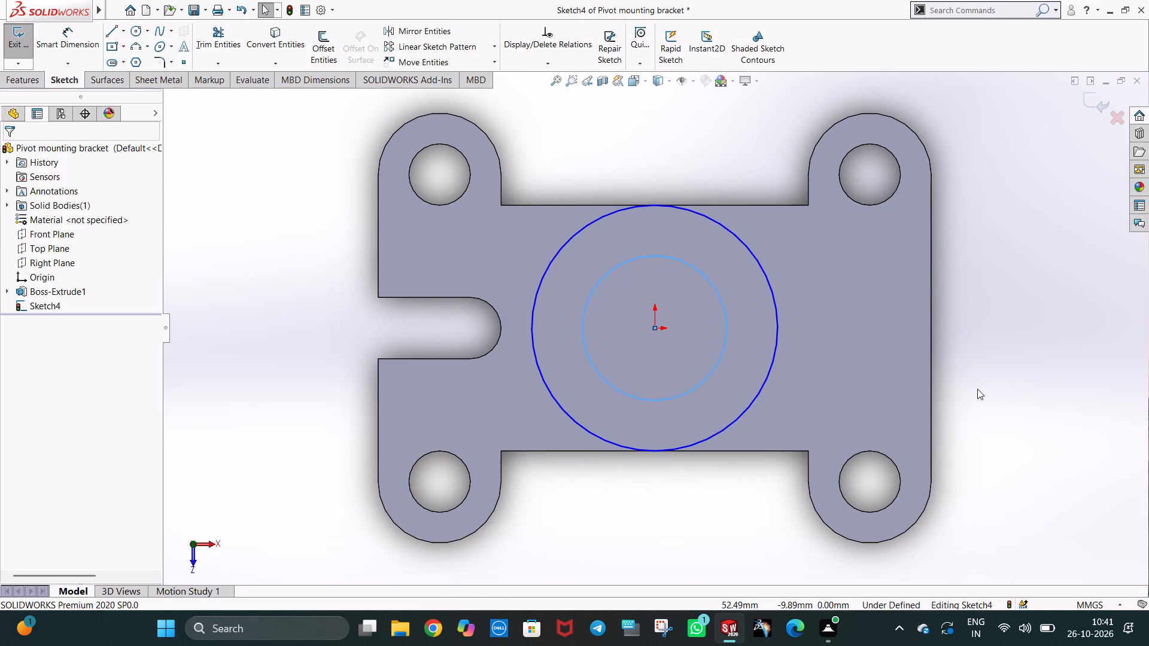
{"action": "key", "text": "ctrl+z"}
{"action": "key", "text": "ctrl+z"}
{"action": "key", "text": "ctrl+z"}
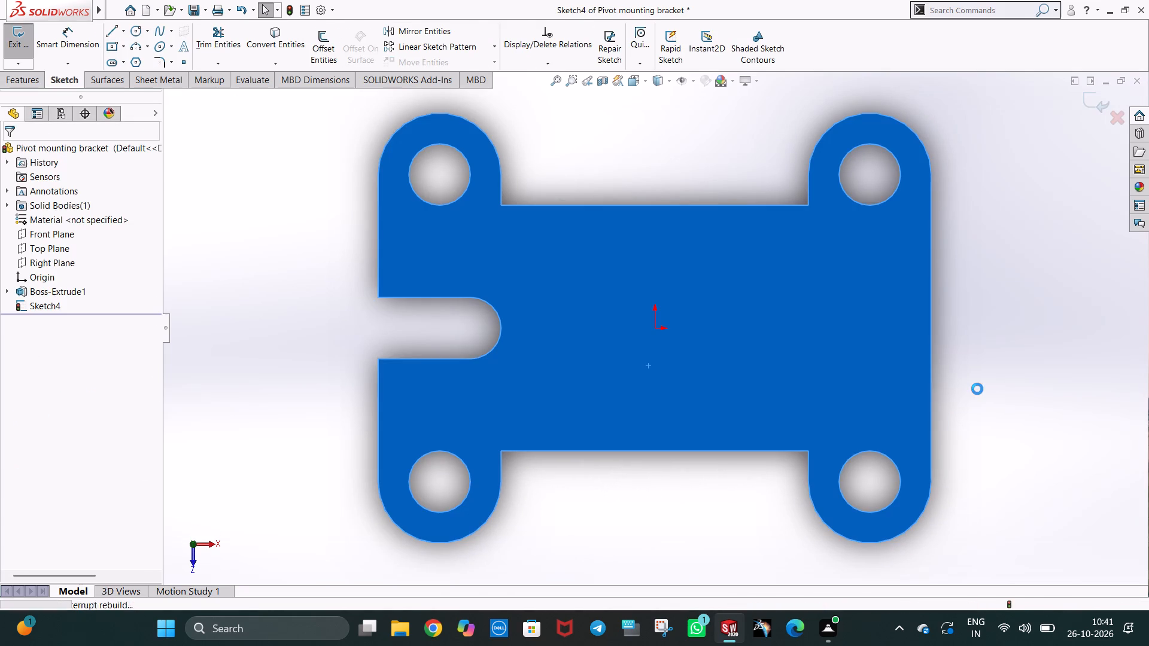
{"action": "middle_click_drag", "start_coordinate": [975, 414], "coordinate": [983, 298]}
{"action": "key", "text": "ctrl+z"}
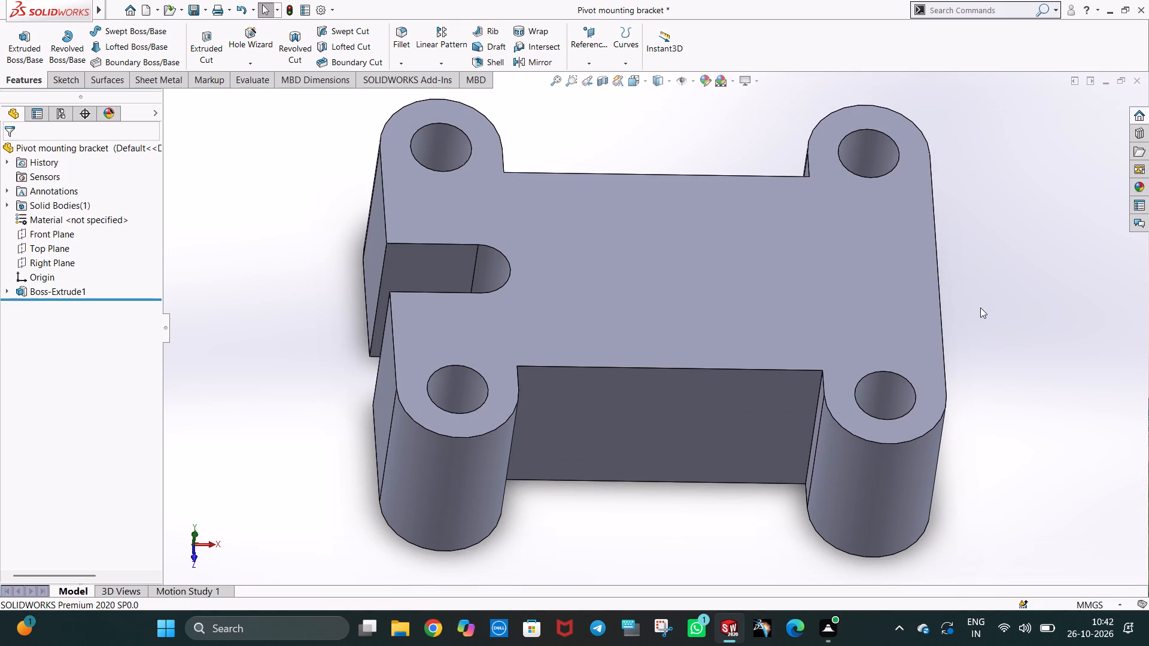
Undo the plate's mid-plane extrusion to return to its profile sketch.
{"action": "key", "text": "ctrl+z"}
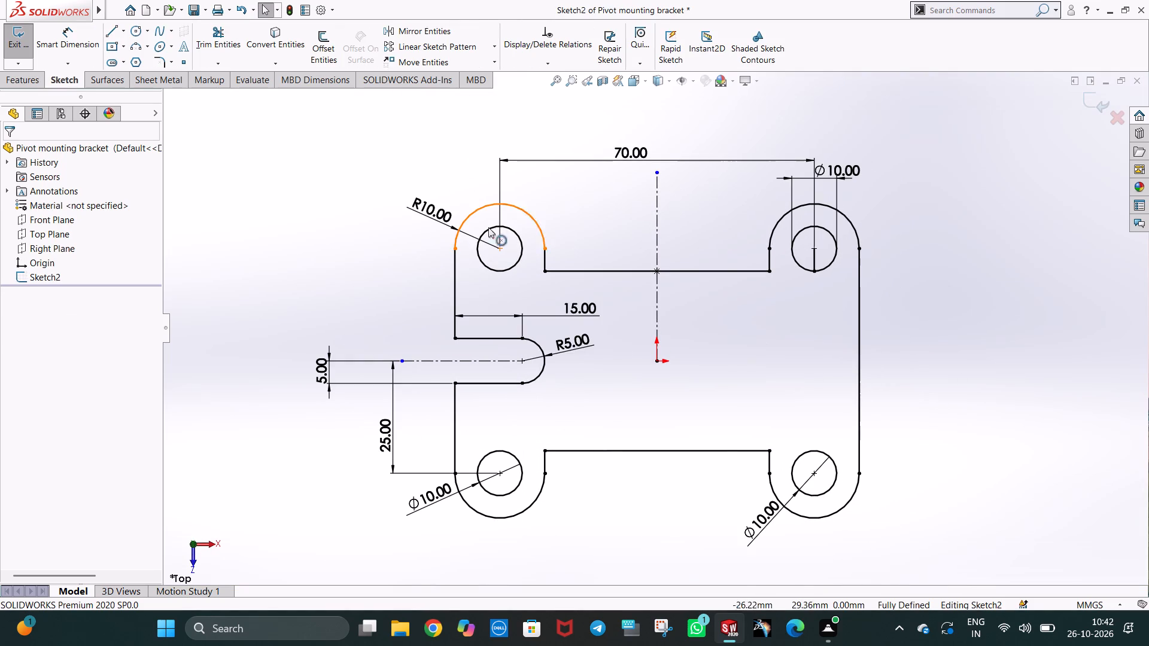
Extrude the four-lug plate profile 15 mm Blind downward from the sketch plane, leaving the holes and side slot open.
{"action": "left_click", "coordinate": [13, 83]}
{"action": "left_click", "coordinate": [23, 57]}
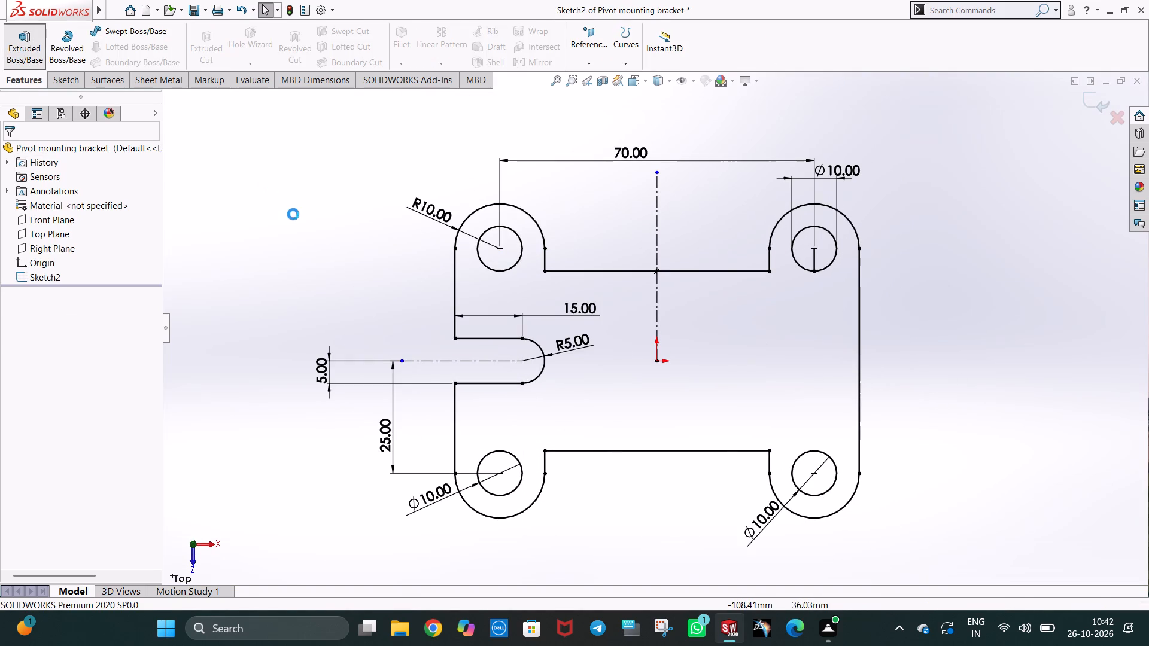
{"action": "left_click", "coordinate": [624, 348]}
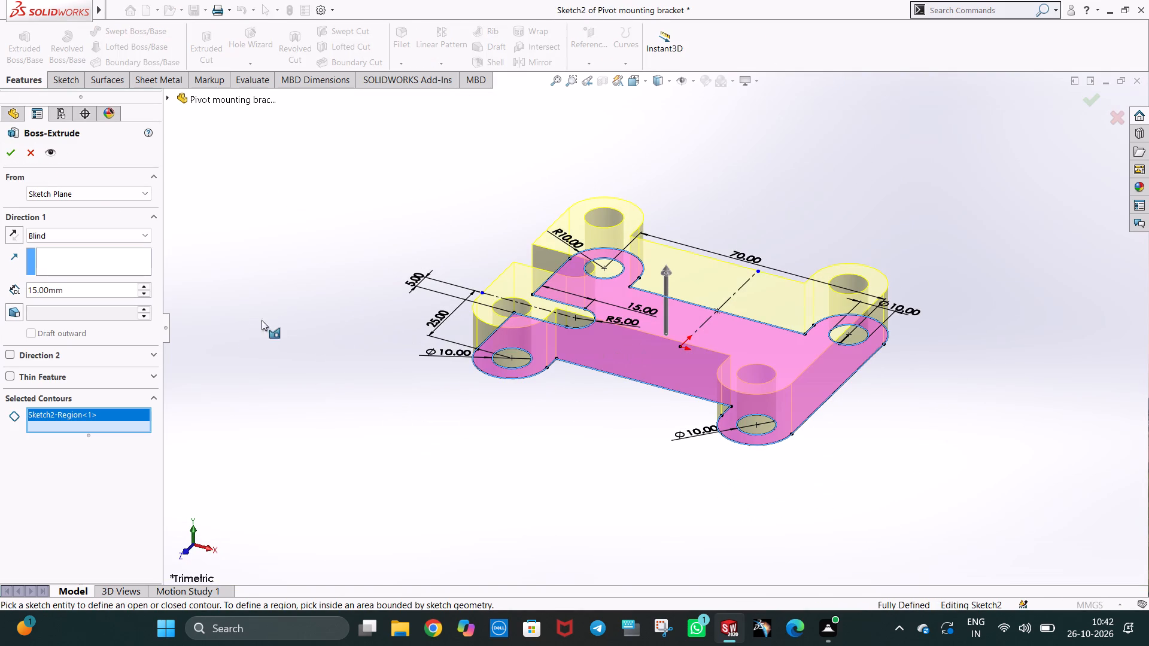
{"action": "left_click", "coordinate": [17, 232]}
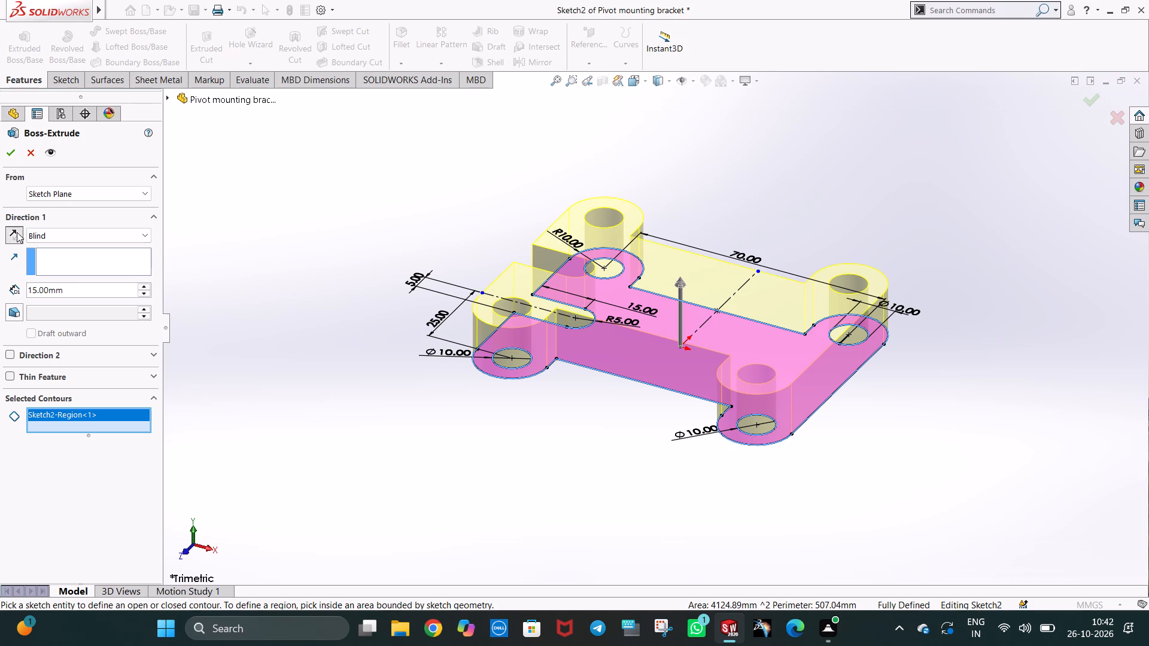
{"action": "left_click", "coordinate": [10, 153]}
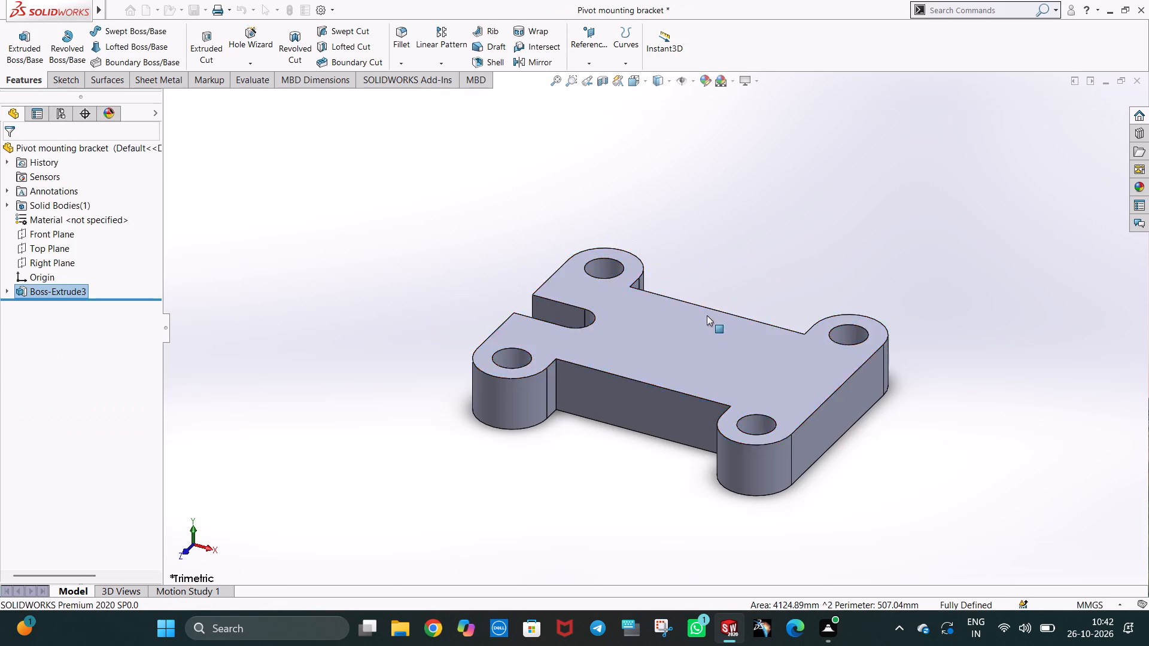
On the plate's top face, sketch two concentric circles centred on the origin with radii of 20 mm and 10 mm.
{"action": "right_click", "coordinate": [709, 339]}
{"action": "left_click", "coordinate": [743, 319]}
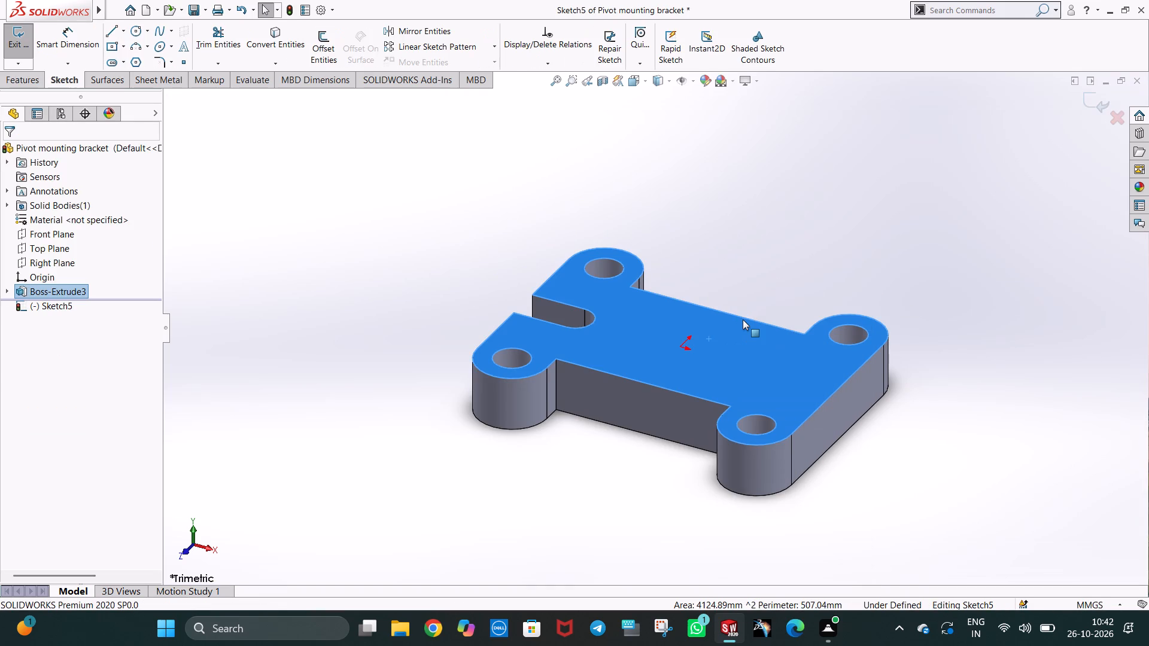
{"action": "key", "text": "ctrl+8"}
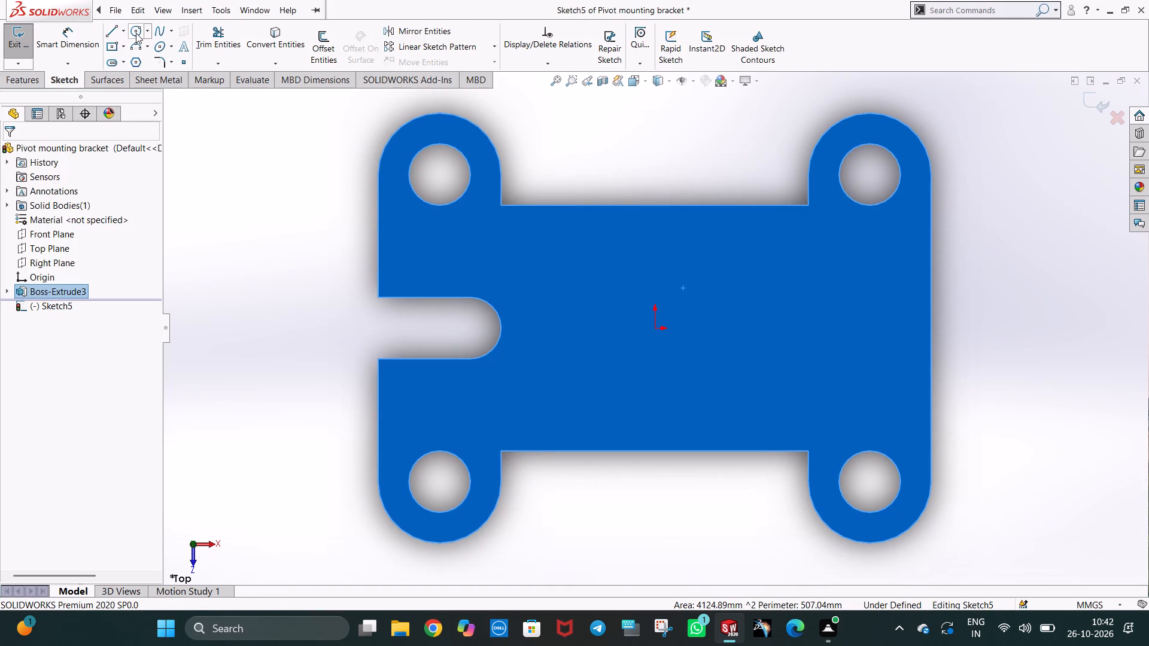
{"action": "left_click", "coordinate": [136, 33]}
{"action": "left_click", "coordinate": [656, 328]}
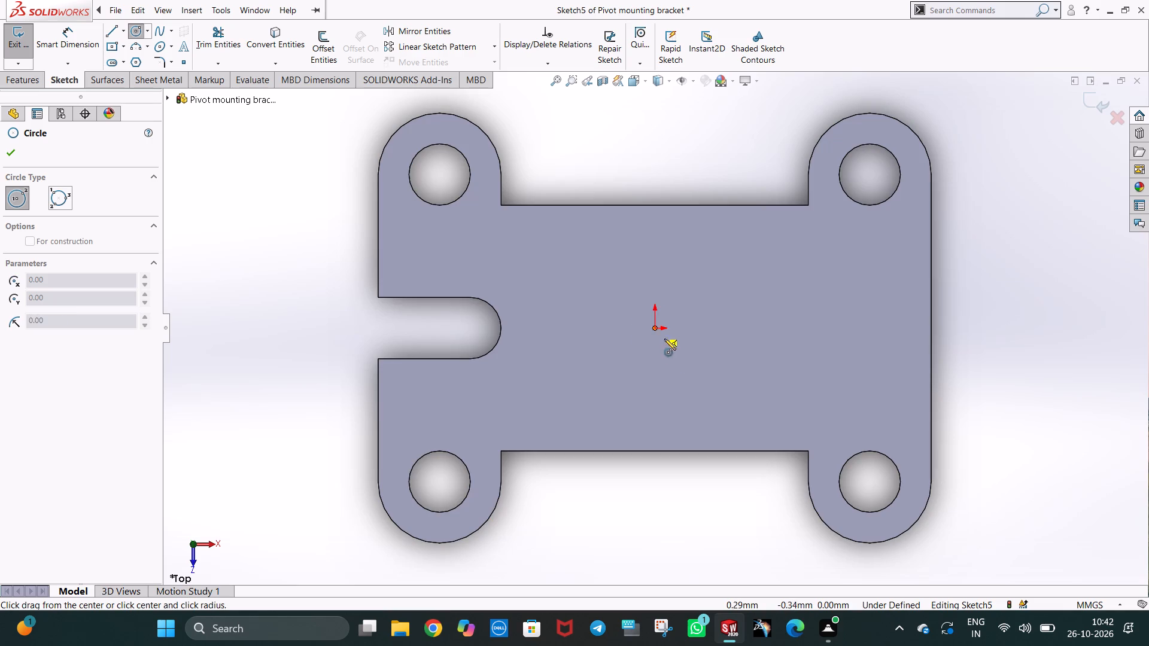
{"action": "left_click", "coordinate": [745, 411]}
{"action": "type", "text": "20"}
{"action": "key", "text": "Return"}
{"action": "left_click_drag", "start_coordinate": [653, 327], "coordinate": [661, 336]}
{"action": "left_click", "coordinate": [688, 386]}
{"action": "type", "text": "10"}
{"action": "key", "text": "Return"}
{"action": "key", "text": "Escape"}
{"action": "key", "text": "Escape"}
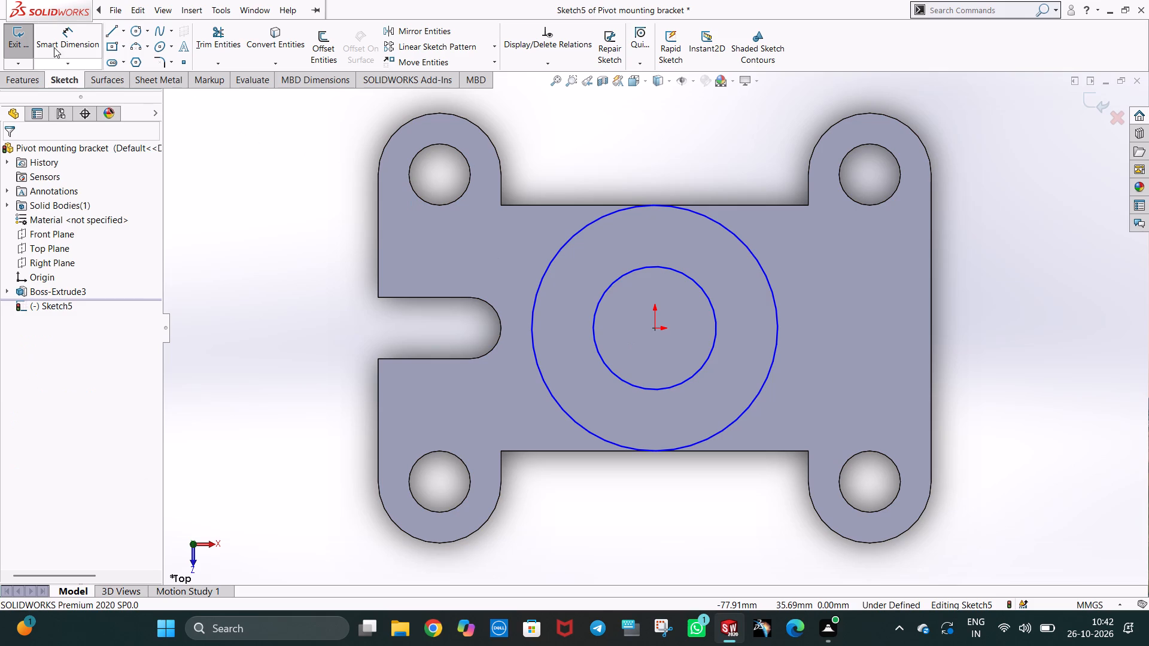
Dimension the outer circle's diameter as 40 mm and the inner circle's diameter as 20 mm.
{"action": "left_click_drag", "start_coordinate": [54, 47], "coordinate": [65, 64]}
{"action": "left_click", "coordinate": [746, 248]}
{"action": "left_click", "coordinate": [755, 250]}
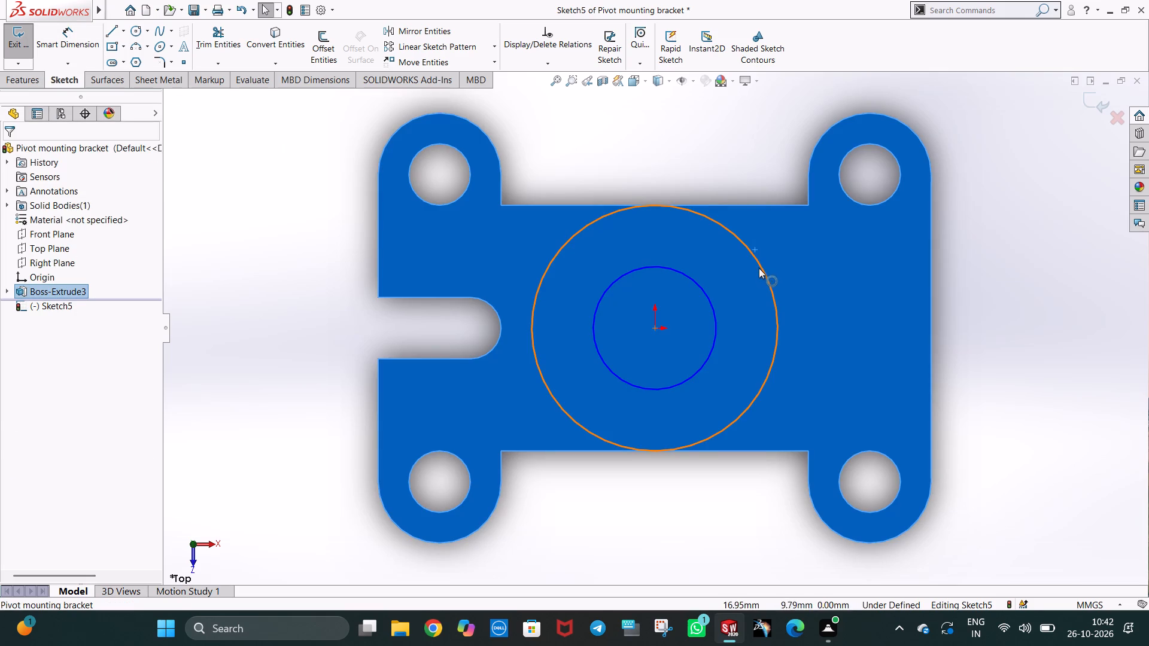
{"action": "left_click", "coordinate": [759, 269]}
{"action": "left_click", "coordinate": [773, 289]}
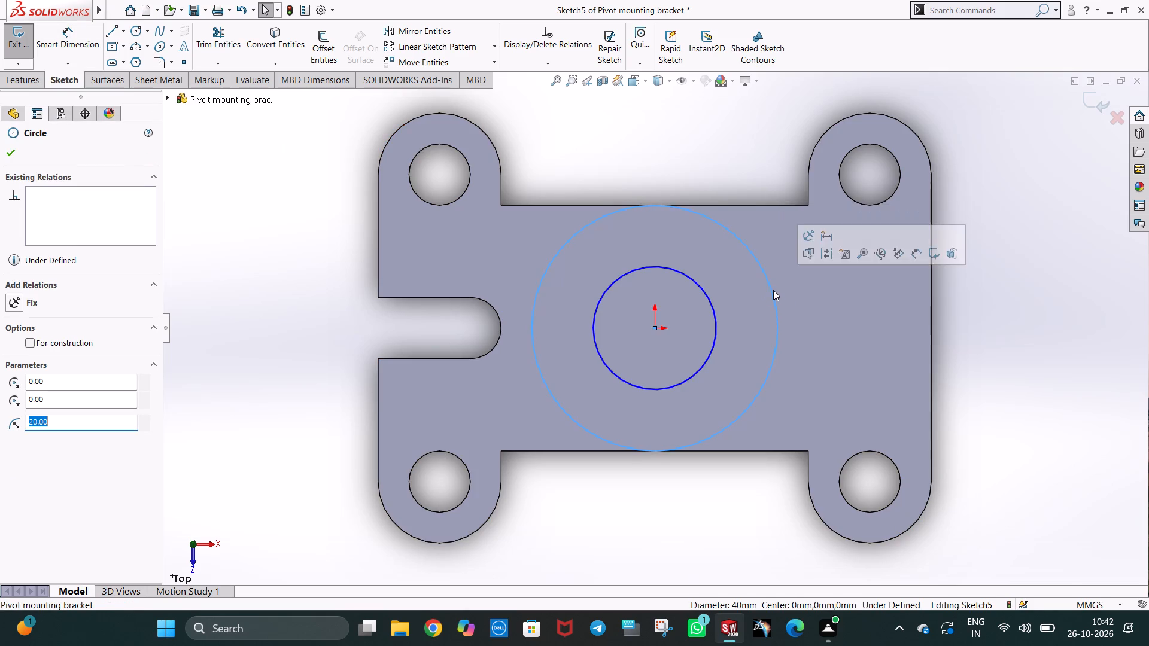
{"action": "key", "text": "Escape"}
{"action": "left_click", "coordinate": [92, 41]}
{"action": "left_click", "coordinate": [772, 291]}
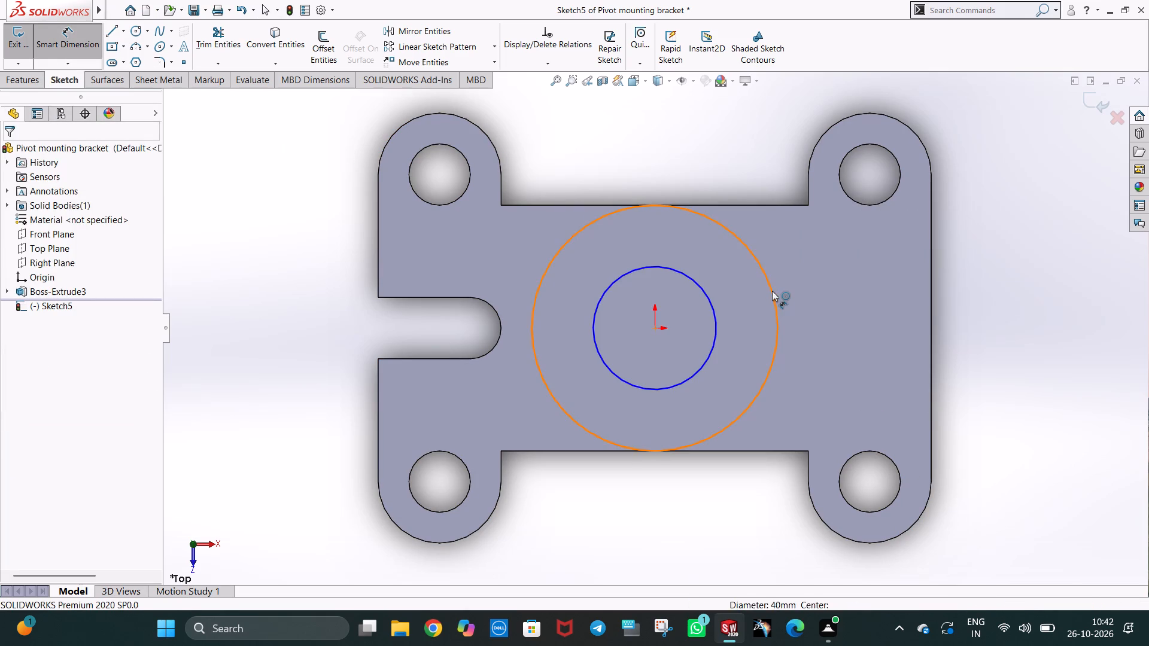
{"action": "left_click", "coordinate": [796, 294]}
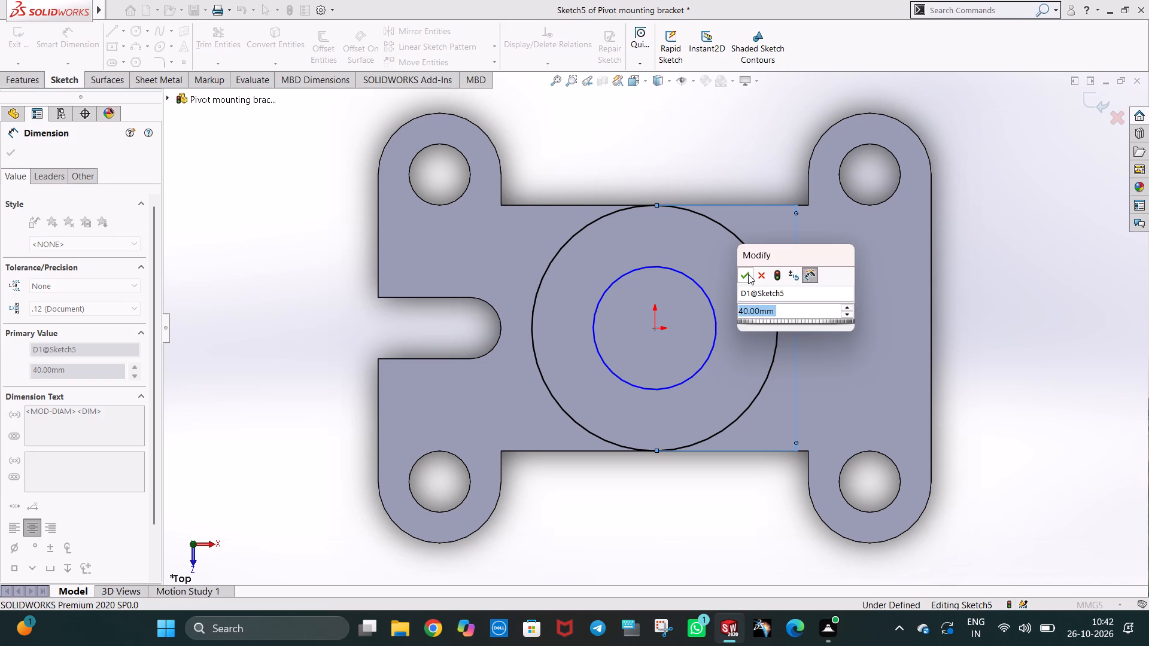
{"action": "left_click", "coordinate": [748, 274]}
{"action": "left_click", "coordinate": [699, 283]}
{"action": "left_click", "coordinate": [680, 304]}
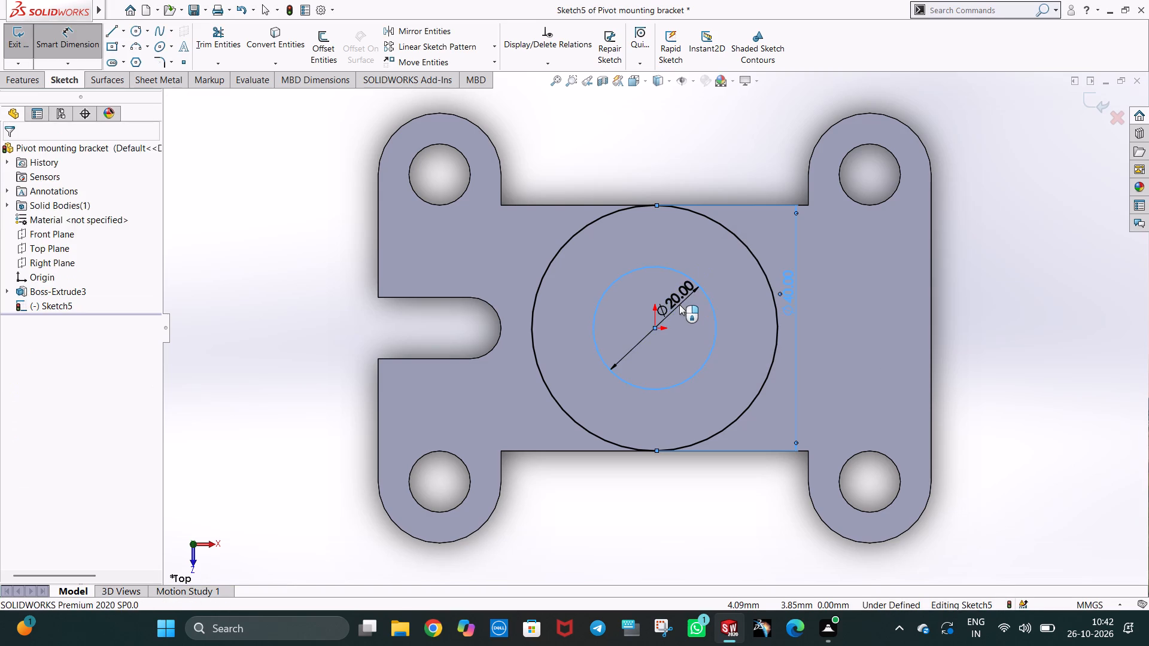
{"action": "left_click", "coordinate": [629, 287]}
{"action": "left_click", "coordinate": [254, 201]}
{"action": "key", "text": "Escape"}
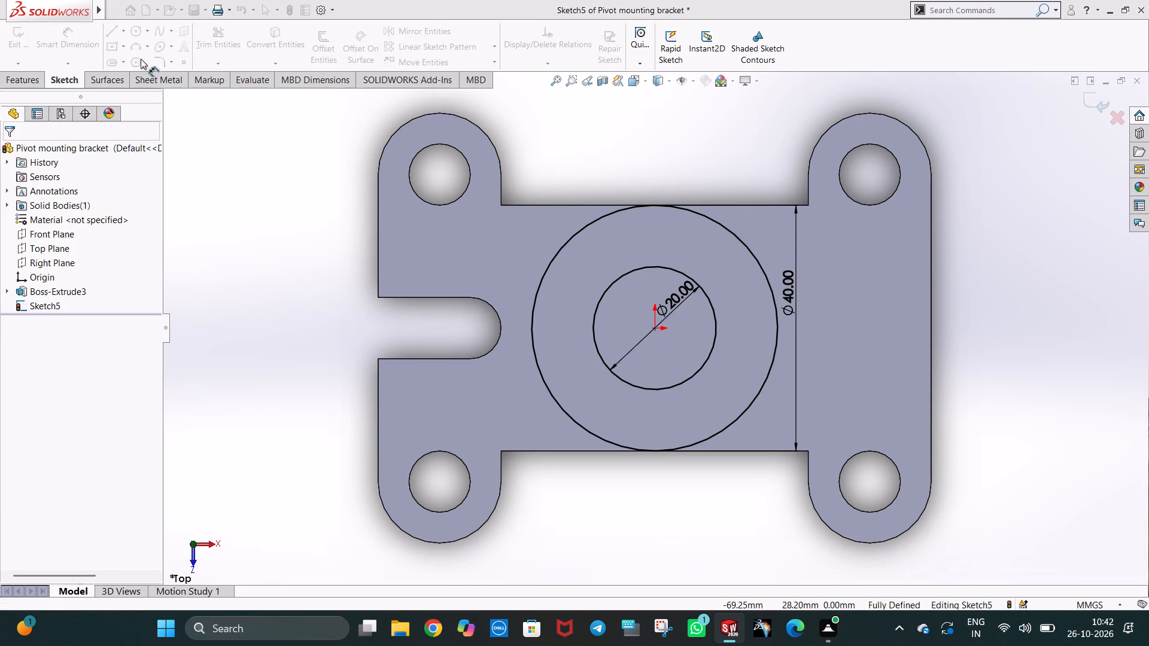
Extrude the ring between the two circles upward from the plate as a 15 mm Blind boss with merged result.
{"action": "left_click", "coordinate": [22, 75]}
{"action": "left_click", "coordinate": [32, 53]}
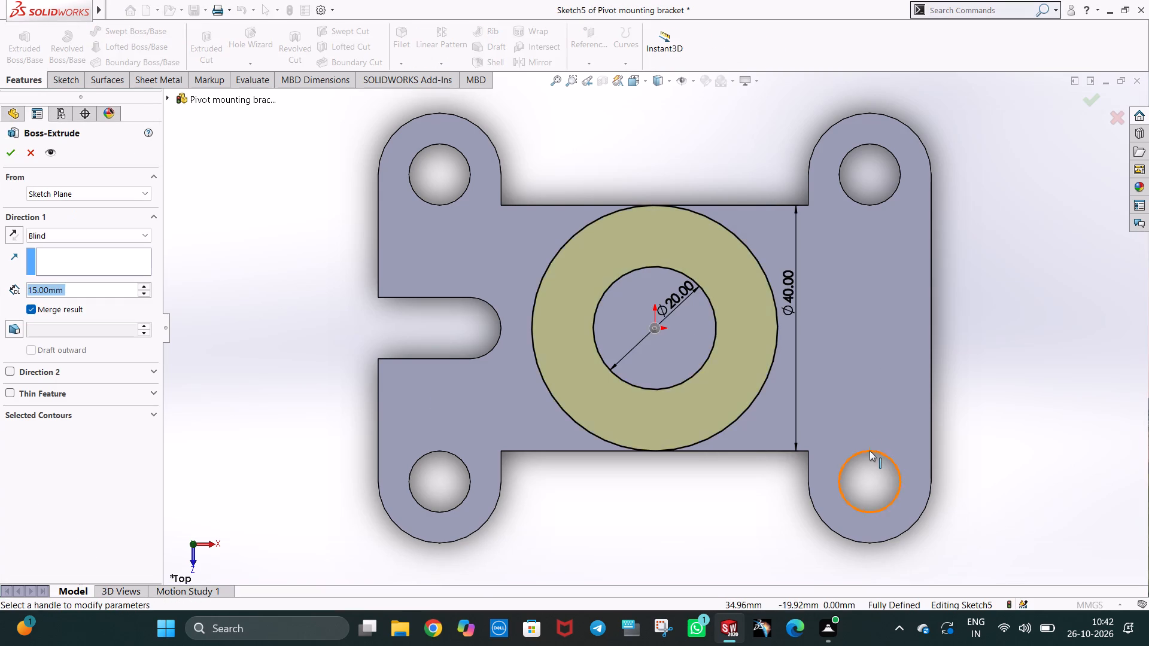
{"action": "middle_click_drag", "start_coordinate": [870, 450], "coordinate": [855, 294]}
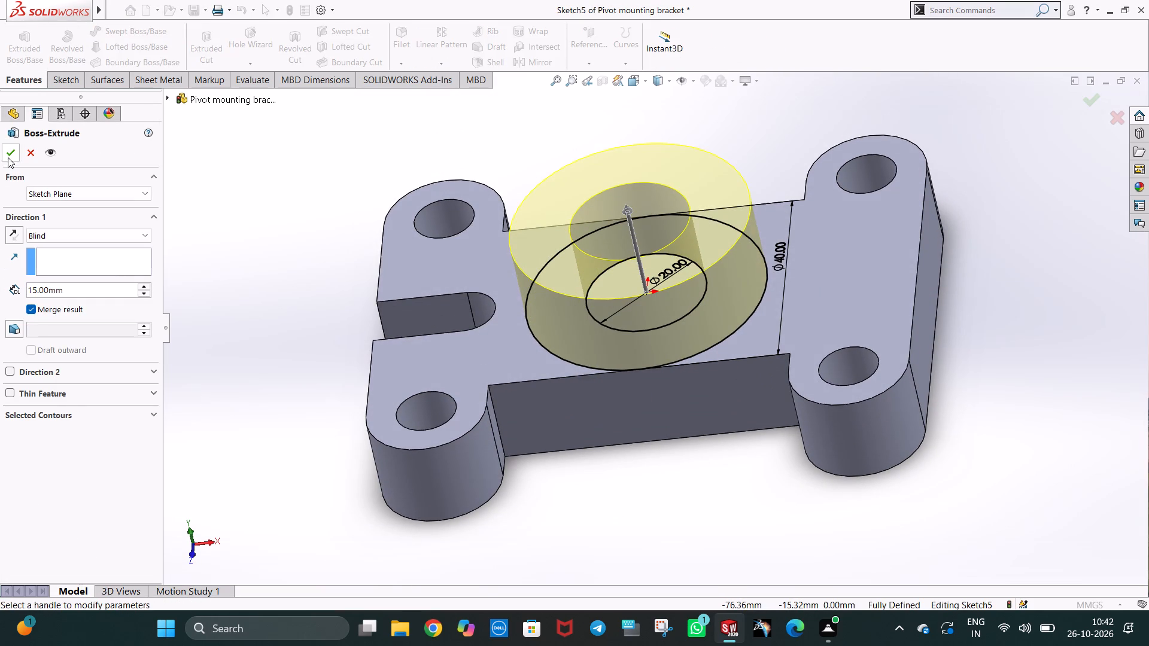
{"action": "left_click", "coordinate": [8, 157]}
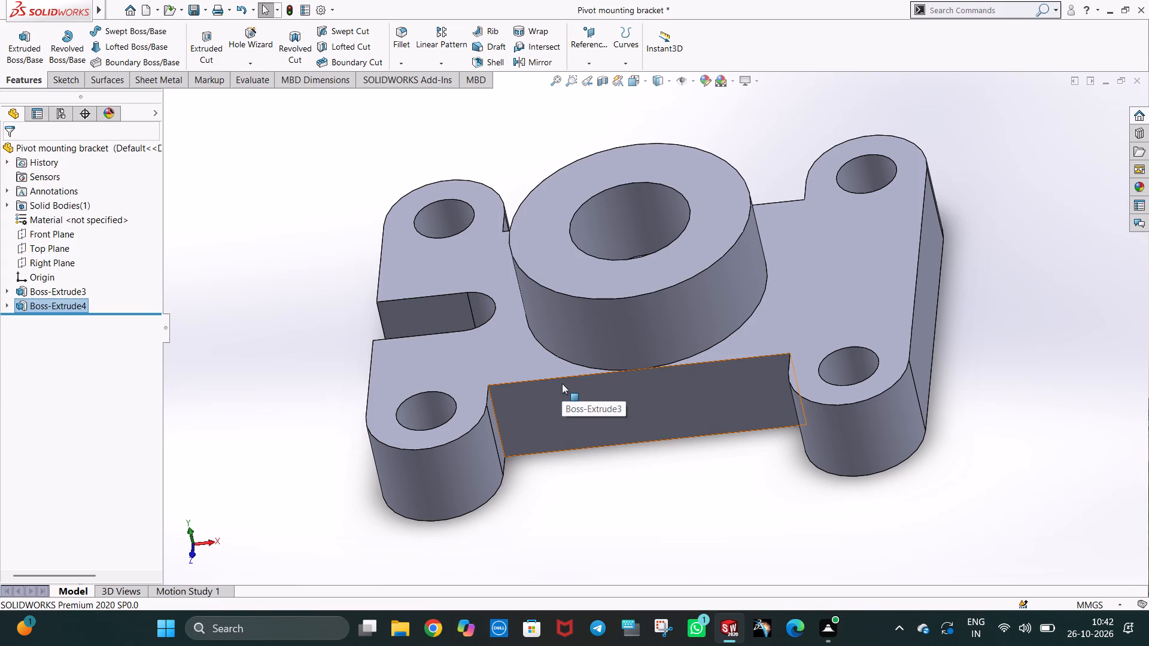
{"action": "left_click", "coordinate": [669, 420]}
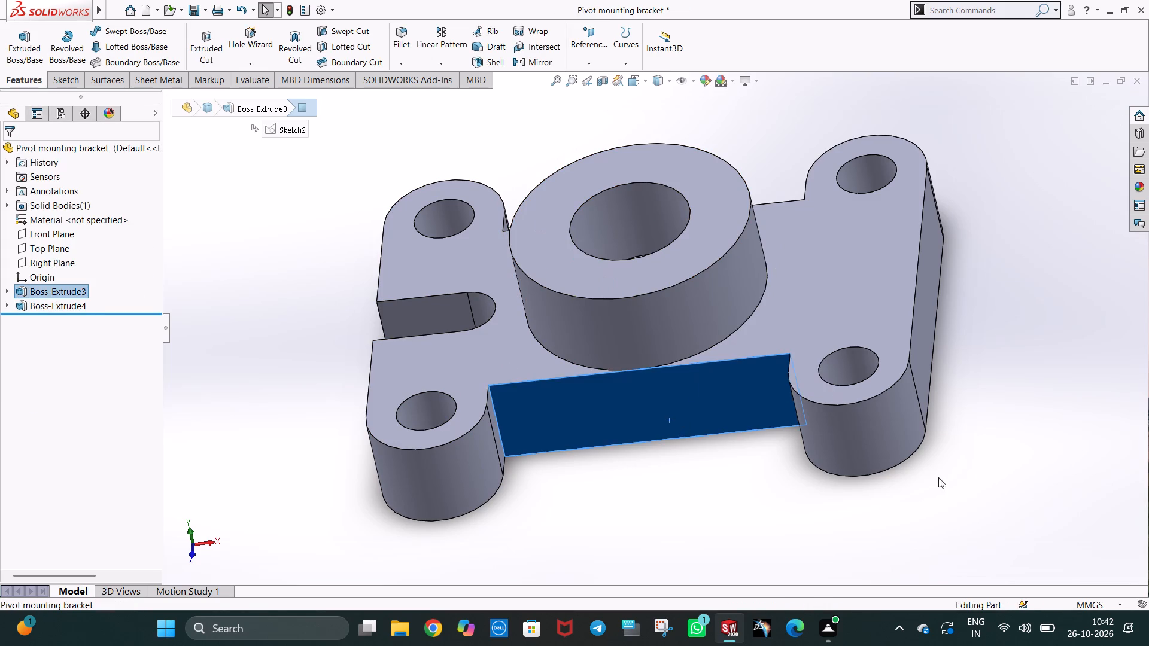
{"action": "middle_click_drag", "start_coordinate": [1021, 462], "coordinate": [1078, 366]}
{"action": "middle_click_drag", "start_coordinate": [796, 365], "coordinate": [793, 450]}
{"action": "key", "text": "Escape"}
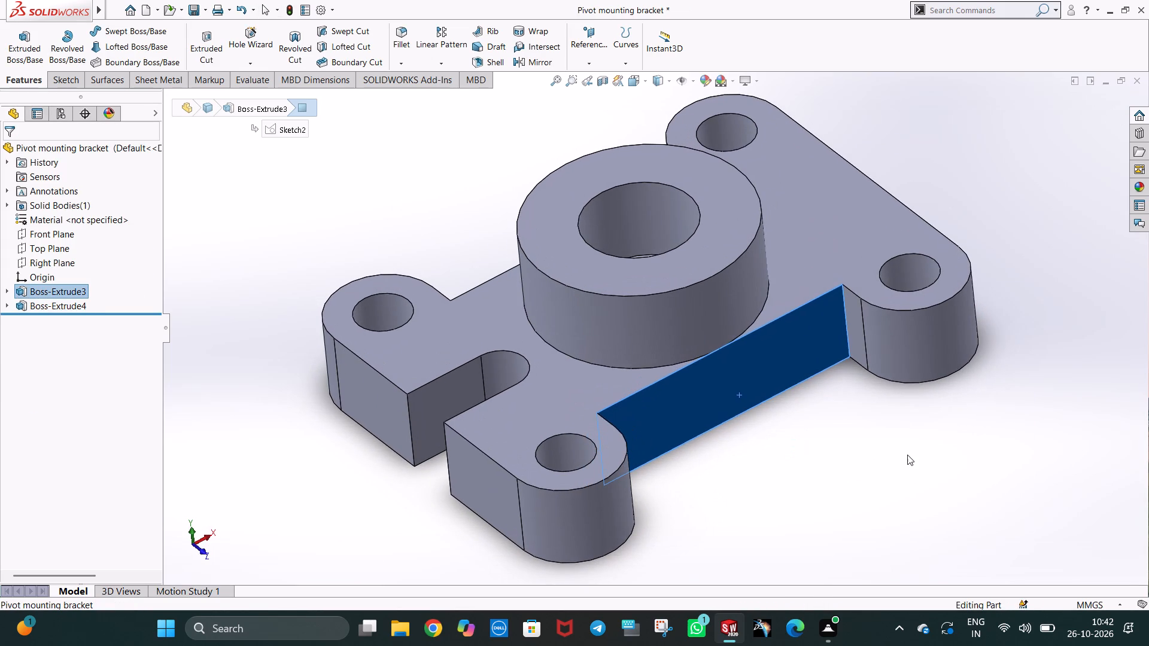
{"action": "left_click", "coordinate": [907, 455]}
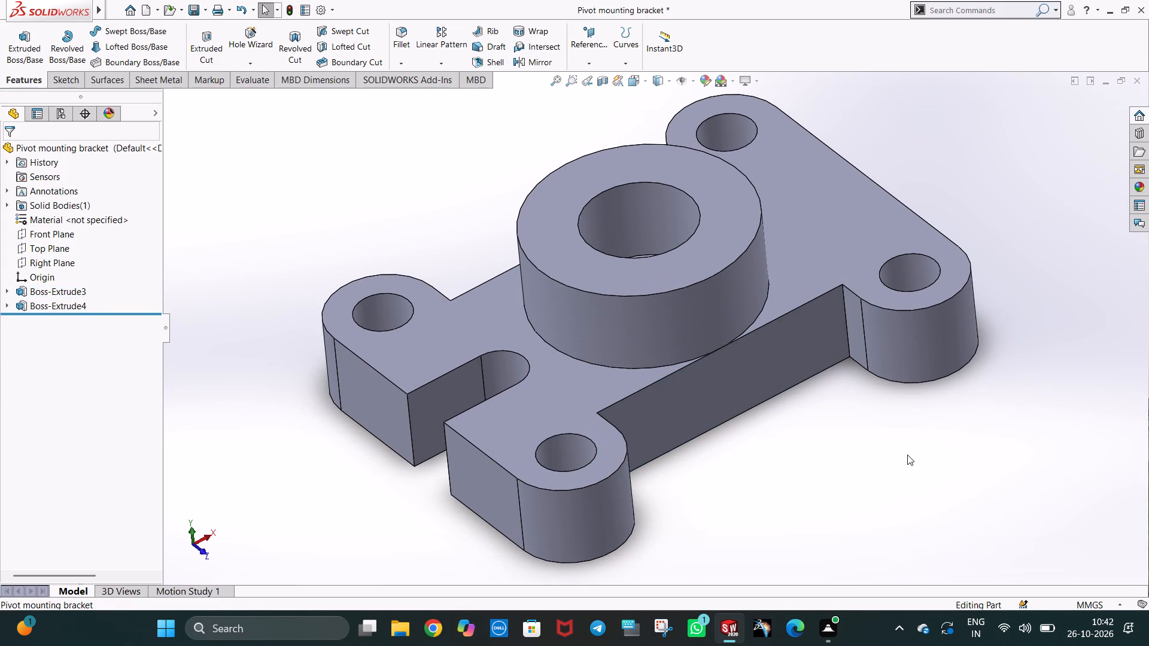
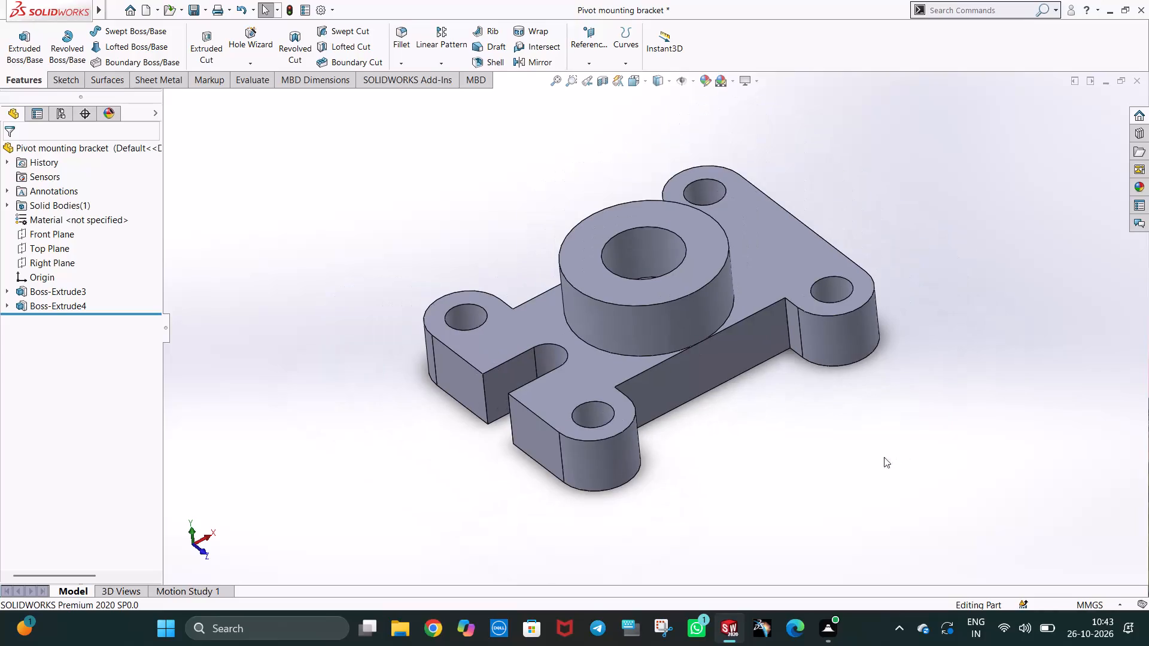
Save the Pivot mounting bracket part with the plate and central ring boss.
{"action": "scroll", "coordinate": [820, 419], "scroll_direction": "down", "scroll_amount": 1}
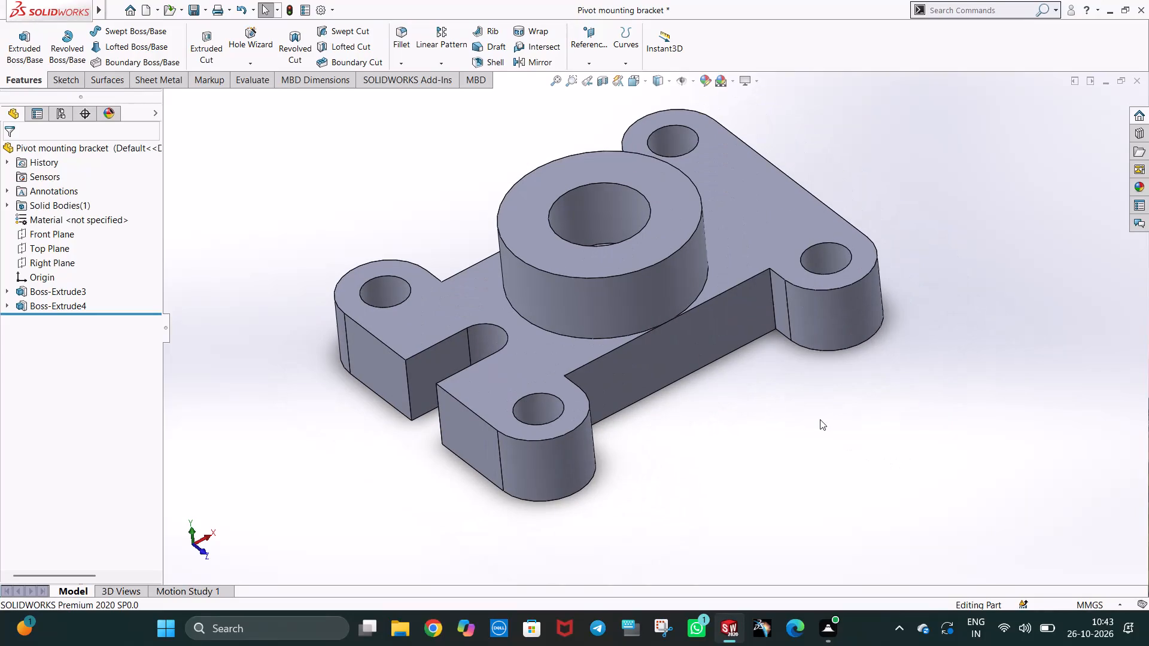
{"action": "key", "text": "ctrl+s"}
{"action": "scroll", "coordinate": [886, 197], "scroll_direction": "up", "scroll_amount": 1}
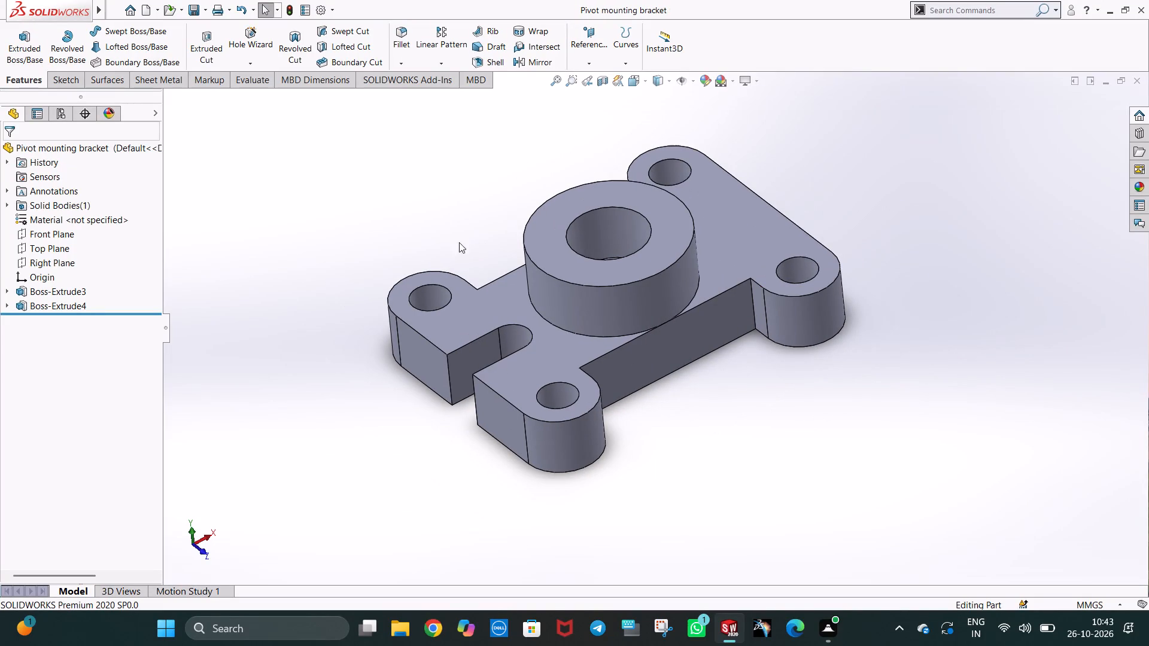